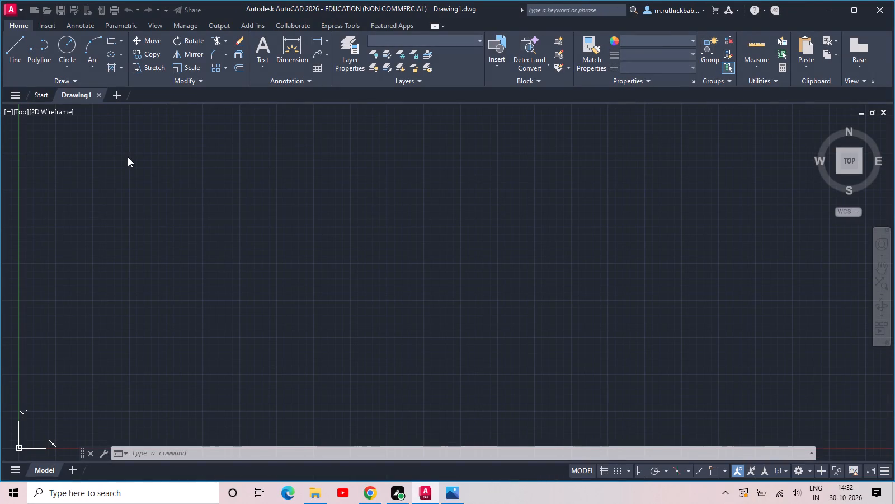
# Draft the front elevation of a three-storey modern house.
# Save the new drawing in Documents under the name 23 elevation.
pyautogui.hotkey('ctrl', 's')
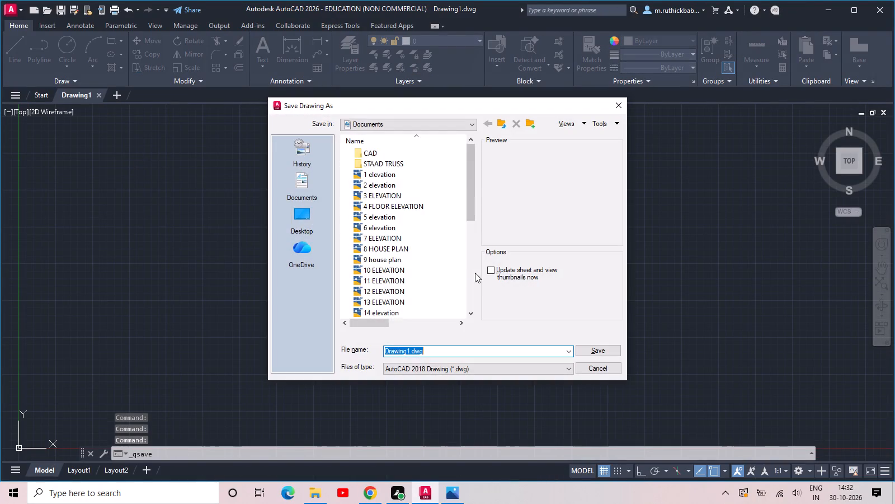
pyautogui.scroll(-9, 473, 271)
pyautogui.scroll(2, 445, 245)
pyautogui.scroll(-1, 445, 245)
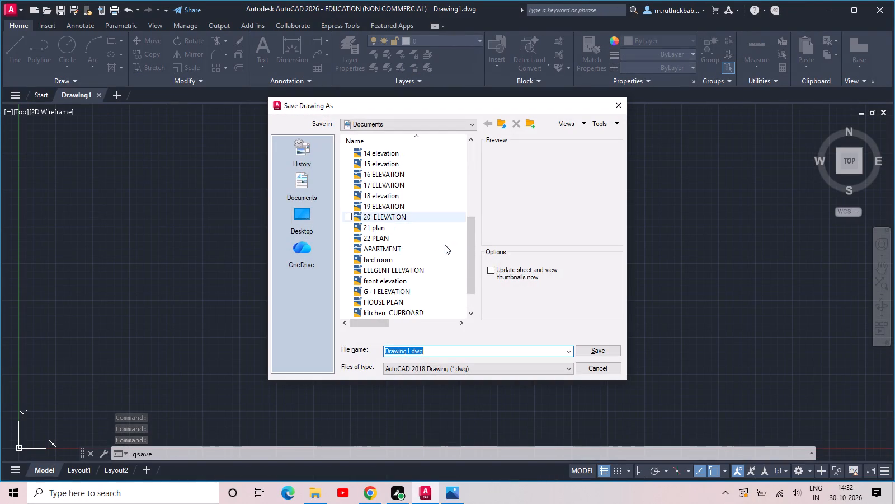
pyautogui.write('23')
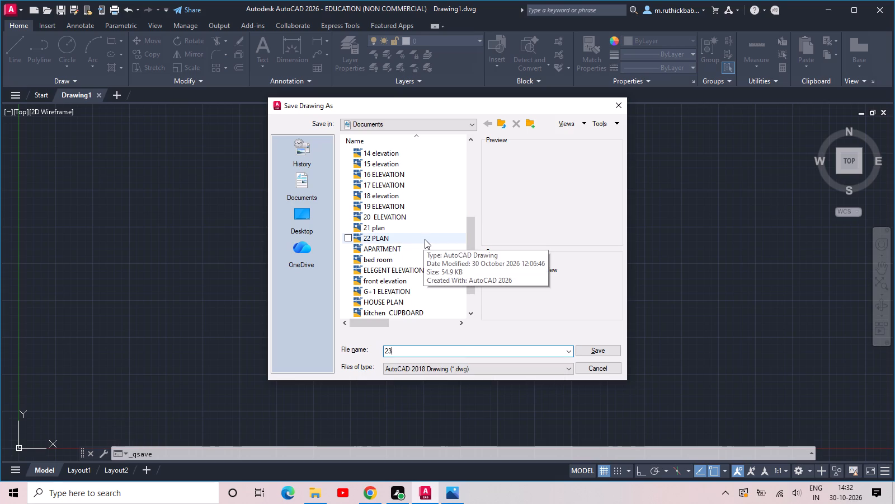
pyautogui.press('space')
pyautogui.write('eleva')
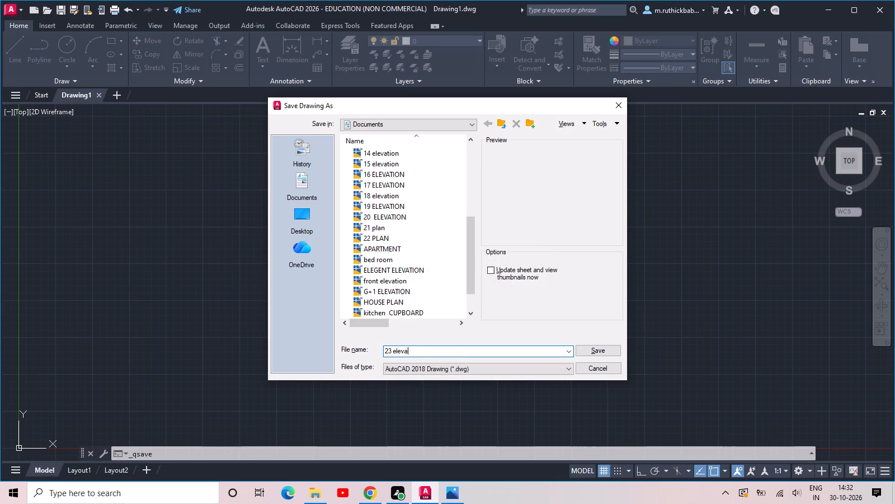
pyautogui.write('tion')
pyautogui.press('Return')
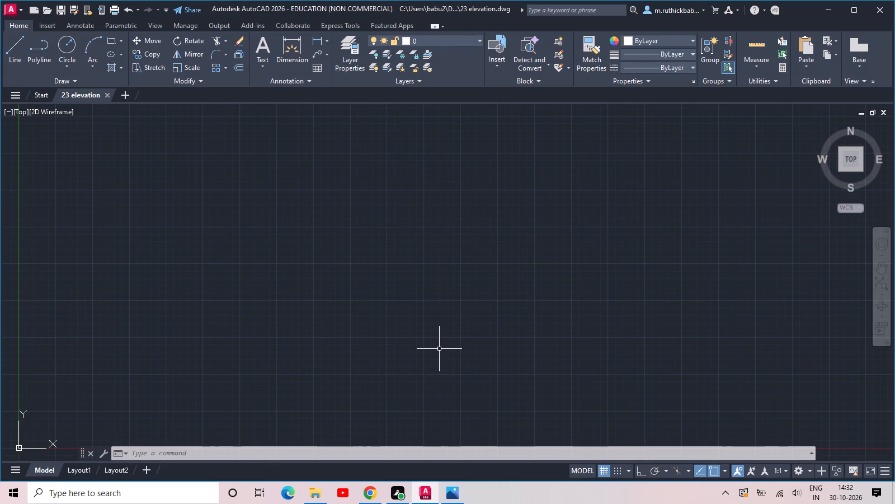
# Set the drawing's length units to Engineering with 0'-0" precision.
pyautogui.write('un')
pyautogui.press('space')
pyautogui.press('space')
pyautogui.press('Escape')
pyautogui.rightClick(114, 214)
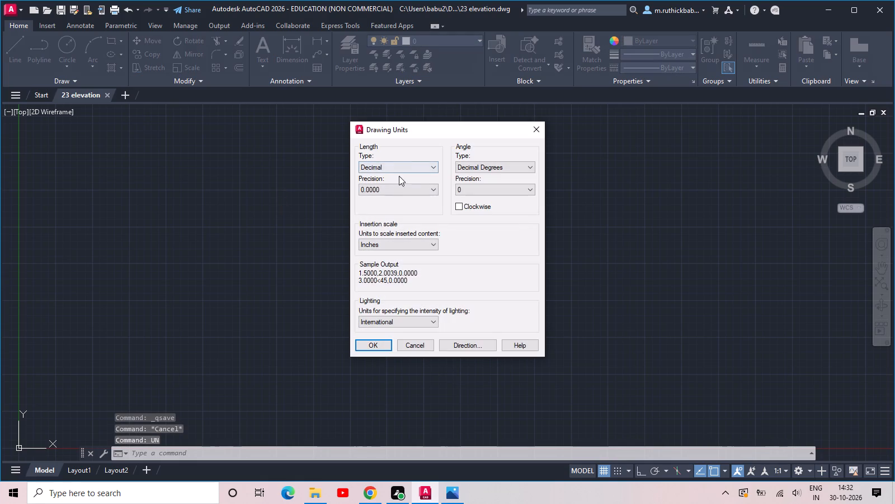
pyautogui.click(395, 166)
pyautogui.click(395, 190)
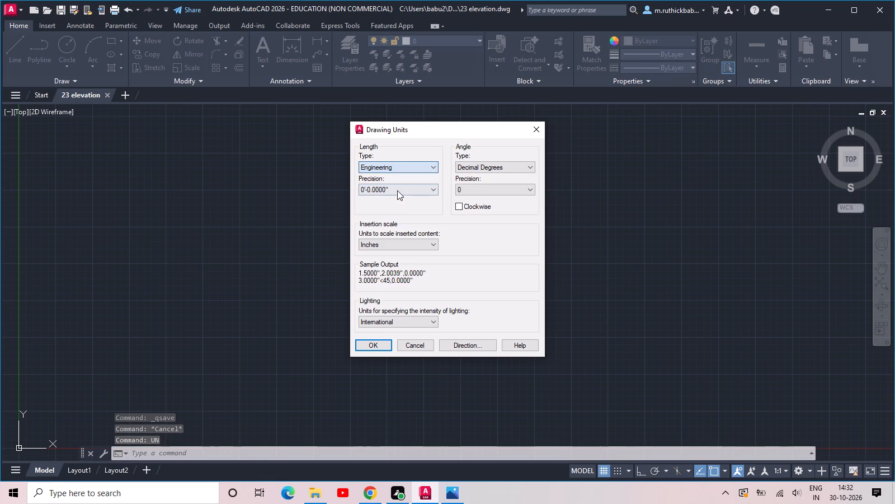
pyautogui.click(397, 190)
pyautogui.click(387, 195)
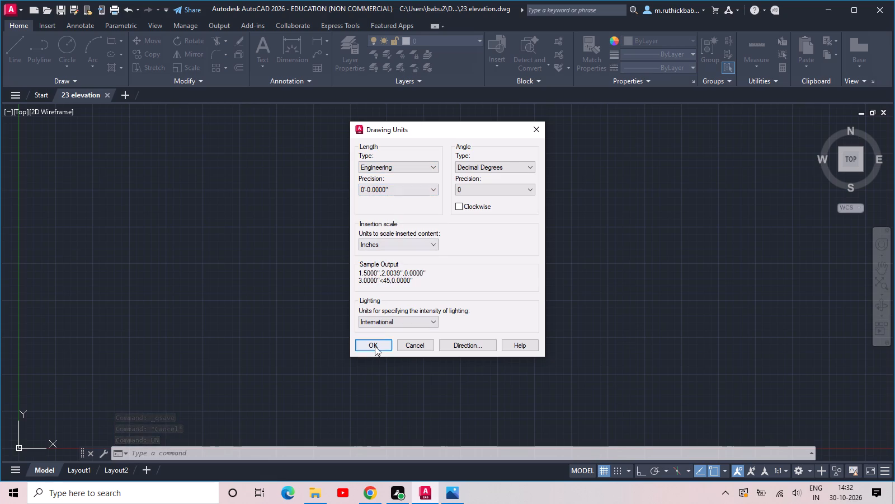
pyautogui.click(401, 186)
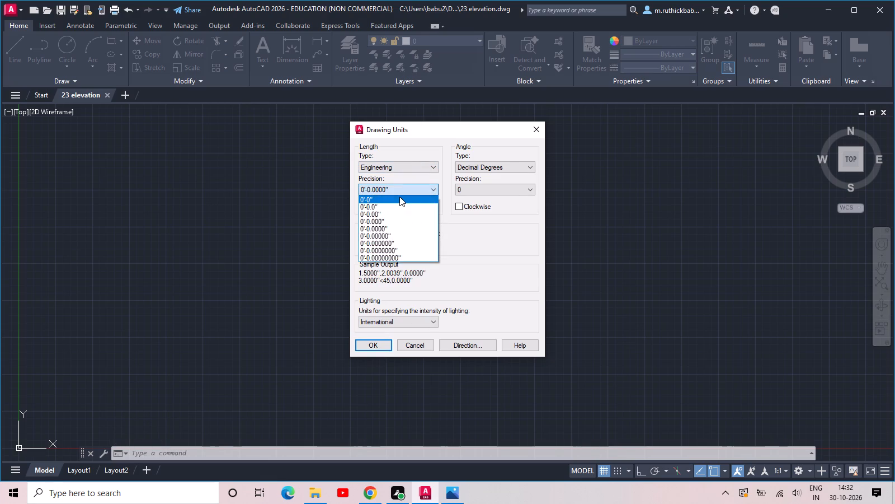
pyautogui.click(399, 197)
pyautogui.click(374, 346)
pyautogui.write('rec')
pyautogui.click(378, 345)
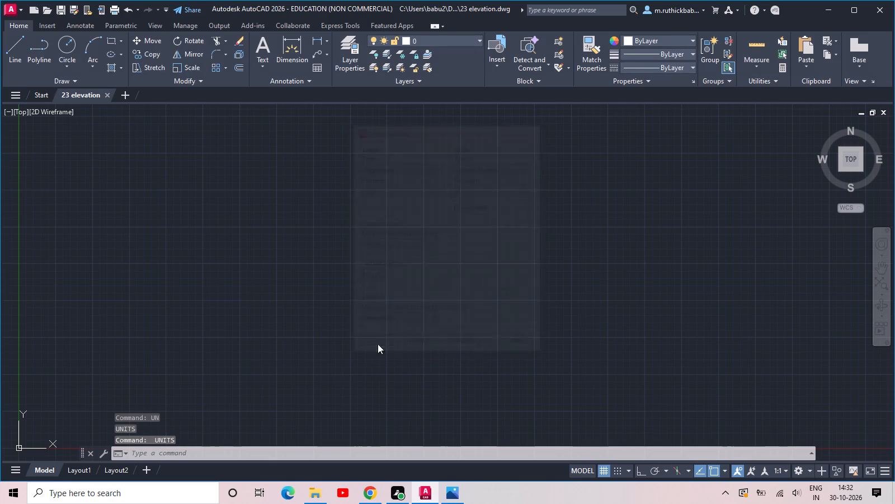
# Draw a rectangle 25' wide and 10' high for the elevation outline.
pyautogui.write('rec')
pyautogui.press('space')
pyautogui.moveTo(372, 359); pyautogui.dragTo(373, 346)
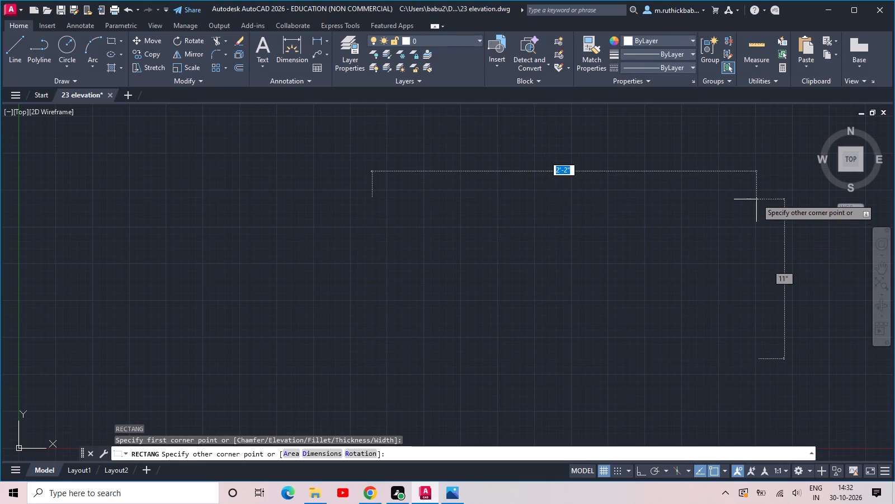
pyautogui.write('25')
pyautogui.press("'")
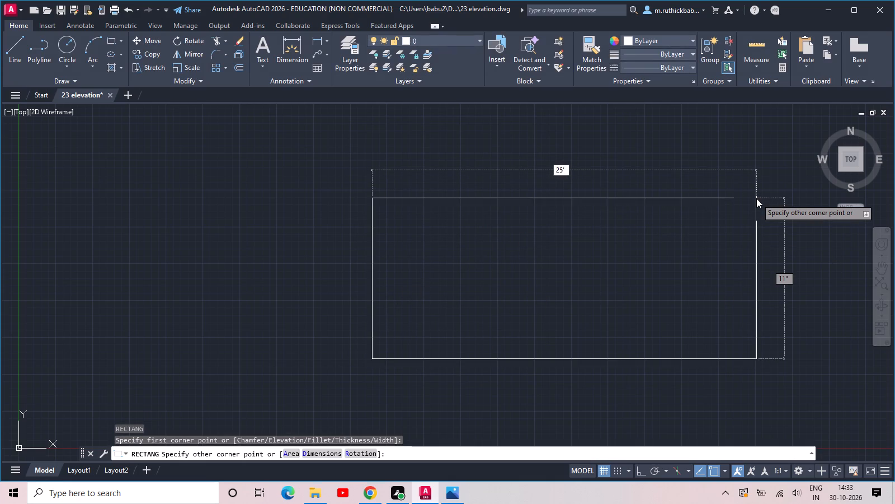
pyautogui.press('Tab')
pyautogui.write("10'")
pyautogui.press('Return')
# Explode the 25' by 10' rectangle into separate lines.
pyautogui.scroll(-4, 756, 198)
pyautogui.moveTo(759, 194); pyautogui.dragTo(118, 362, button='middle')
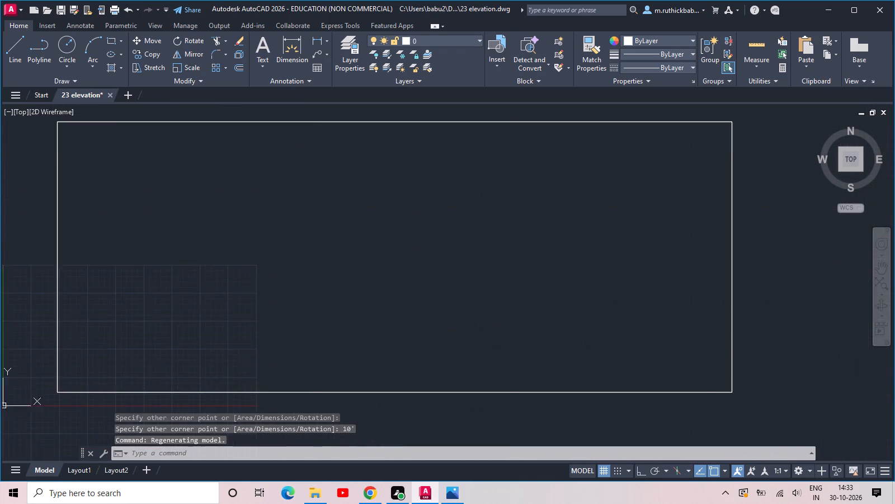
pyautogui.scroll(-1, 258, 294)
pyautogui.moveTo(461, 256); pyautogui.dragTo(570, 221, button='middle')
pyautogui.moveTo(505, 353); pyautogui.dragTo(498, 319)
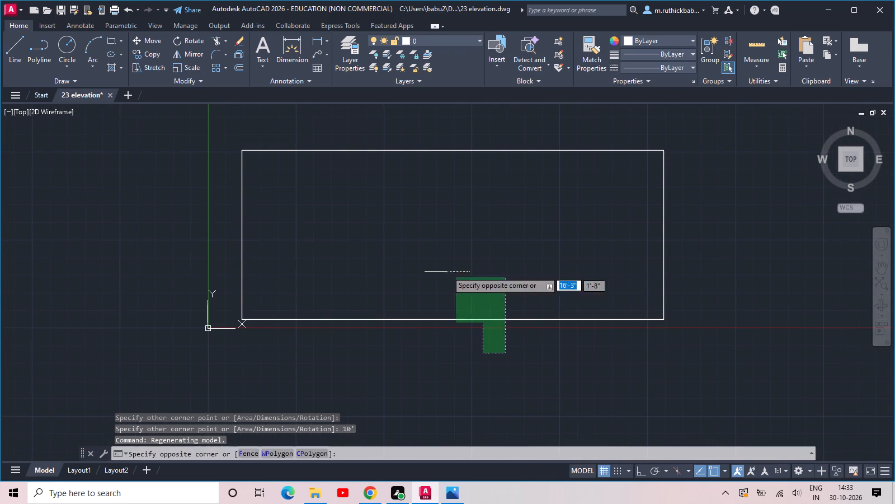
pyautogui.click(447, 271)
pyautogui.write('x')
pyautogui.press('space')
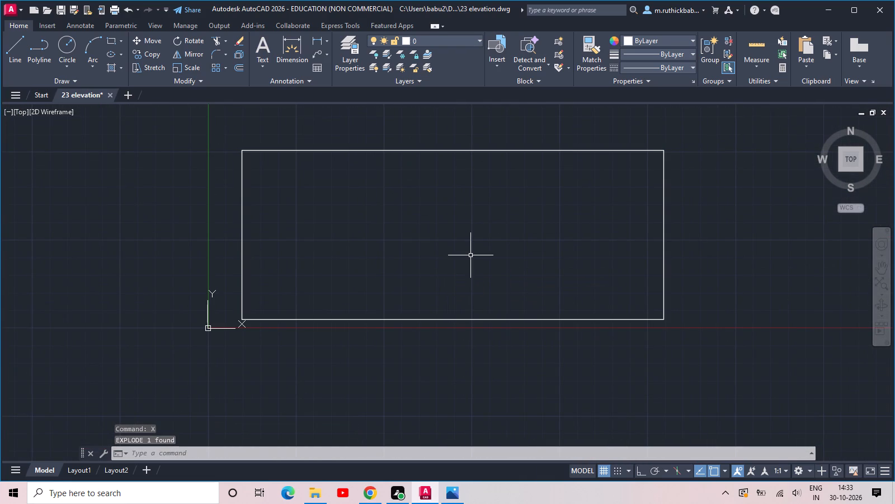
# Offset the rectangle's right edge 10' inward.
pyautogui.press('o')
pyautogui.write('ff')
pyautogui.press('space')
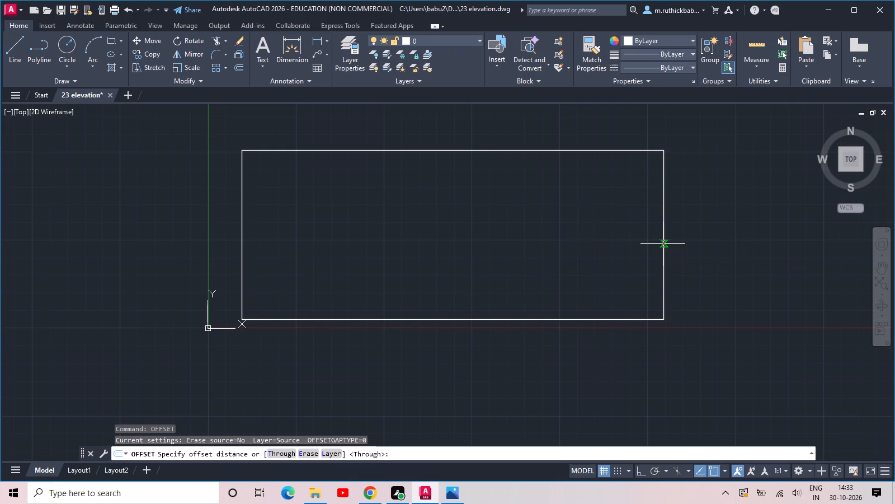
pyautogui.write("10'")
pyautogui.press('Return')
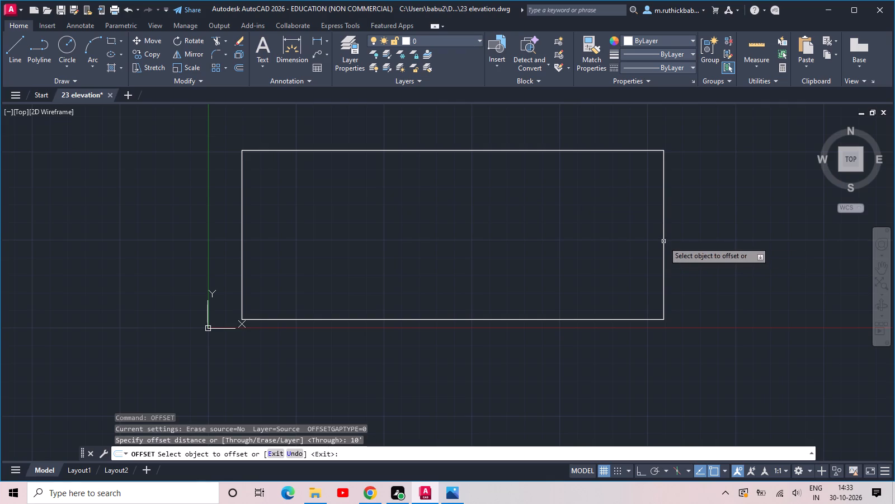
pyautogui.click(663, 241)
pyautogui.moveTo(539, 255); pyautogui.dragTo(518, 258)
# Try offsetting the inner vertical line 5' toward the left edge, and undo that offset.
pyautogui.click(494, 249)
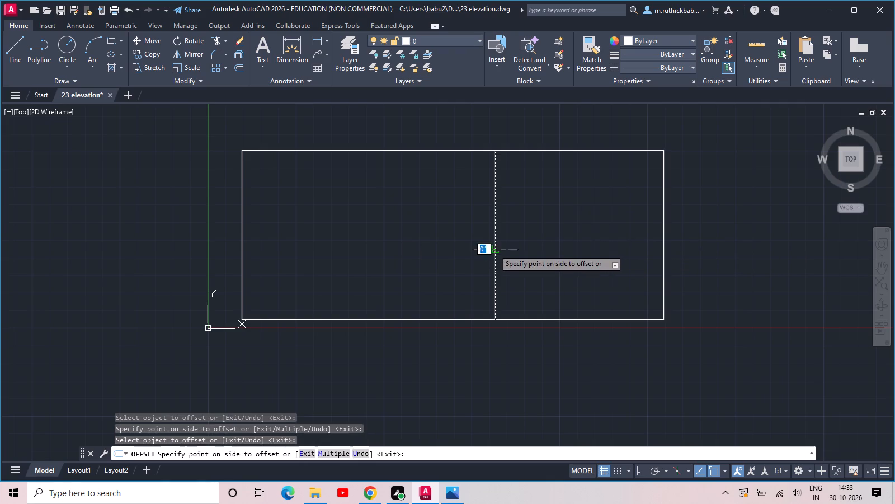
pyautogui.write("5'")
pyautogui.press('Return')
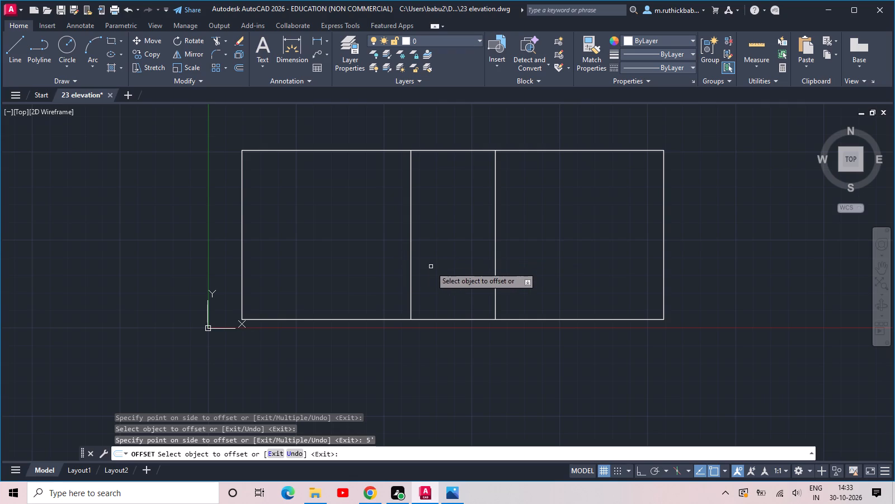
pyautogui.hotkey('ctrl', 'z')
# Offset the inner vertical line 4' toward the left edge.
pyautogui.click(496, 248)
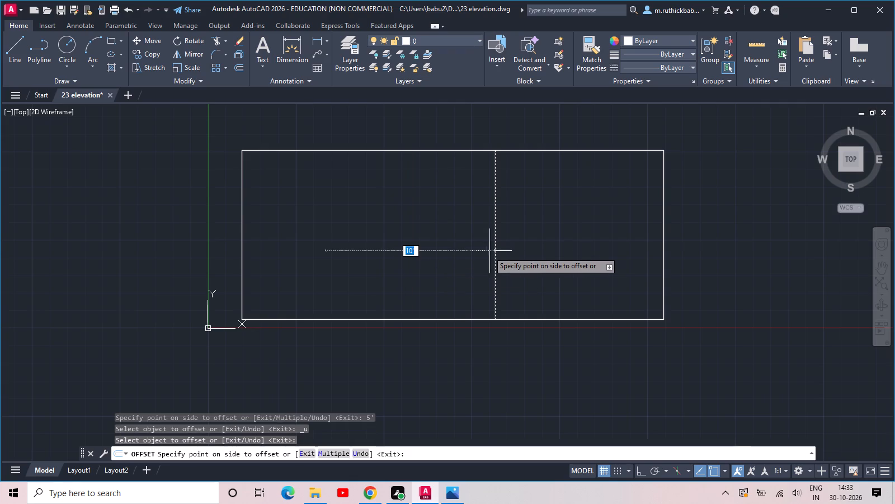
pyautogui.write("4'")
pyautogui.press('Return')
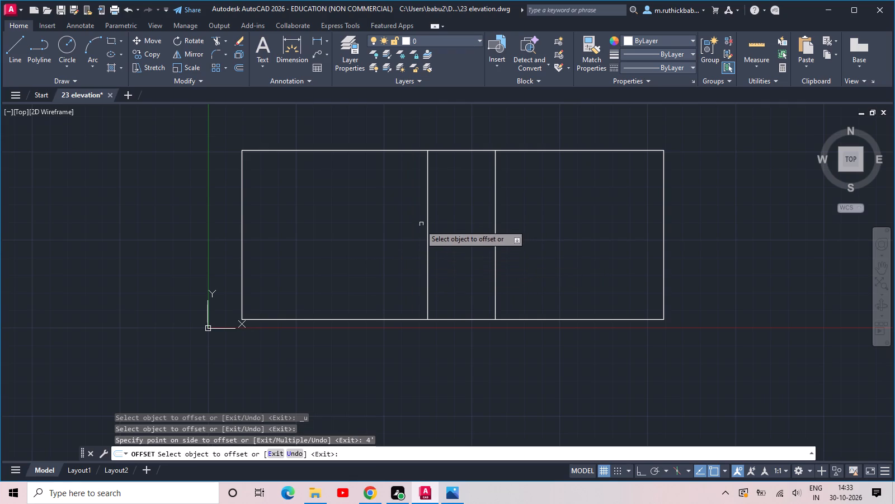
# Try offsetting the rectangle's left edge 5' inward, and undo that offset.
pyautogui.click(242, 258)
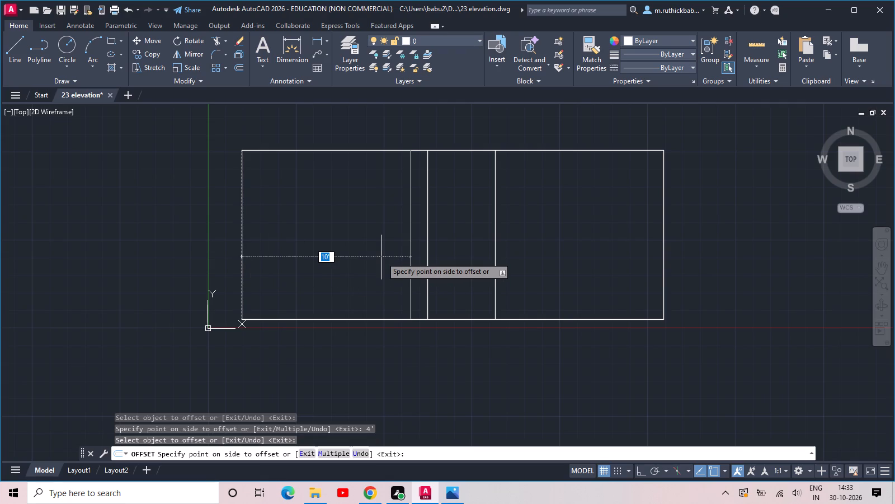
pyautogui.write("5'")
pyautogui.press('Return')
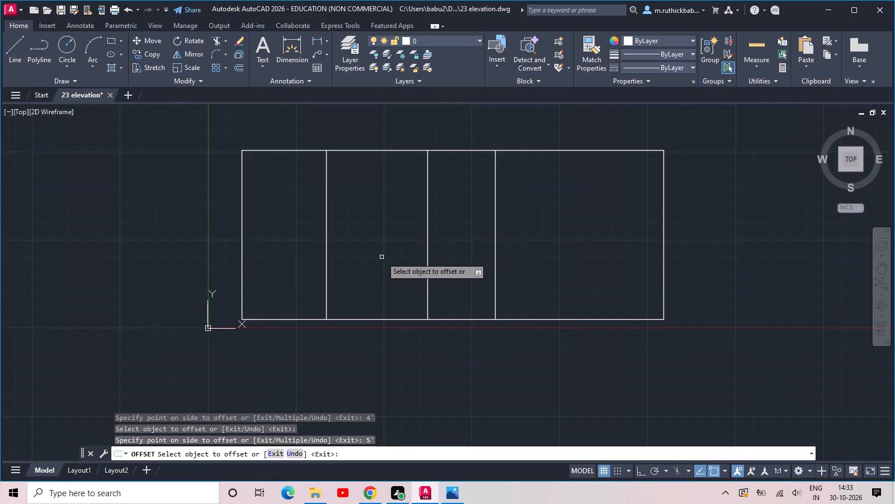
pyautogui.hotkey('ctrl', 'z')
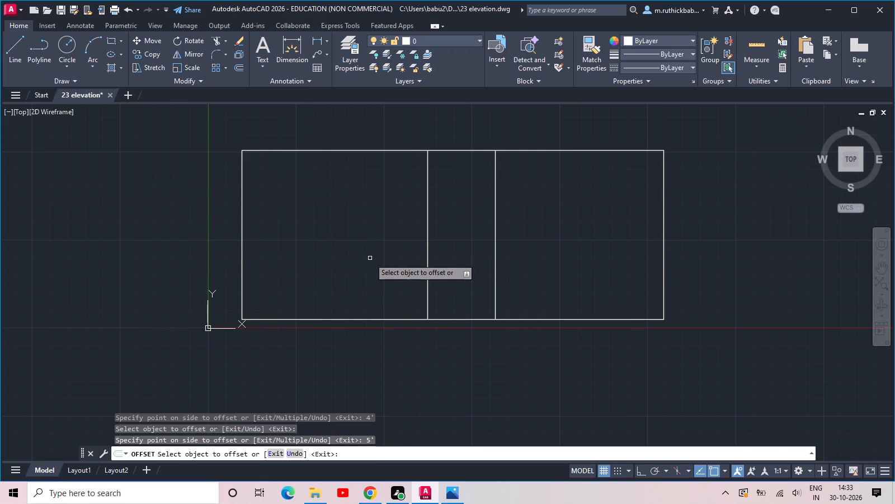
# Offset the rectangle's left edge 6' inward.
pyautogui.click(241, 244)
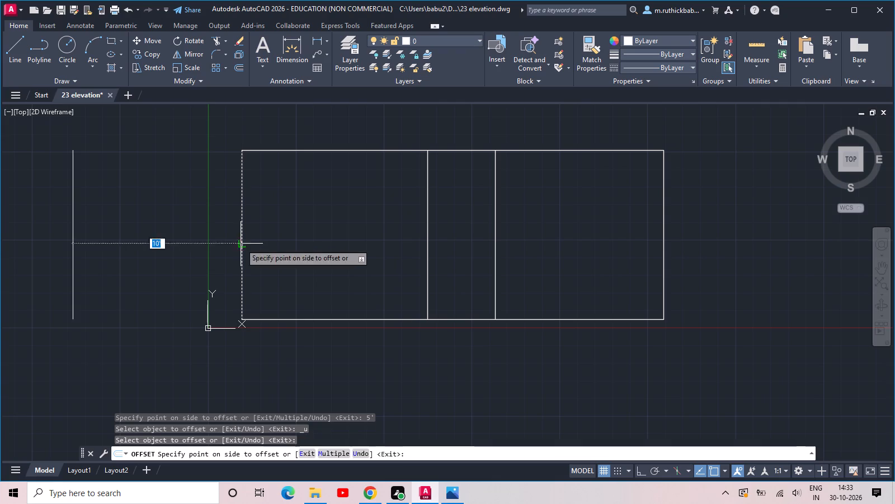
pyautogui.write("6'")
pyautogui.press('Return')
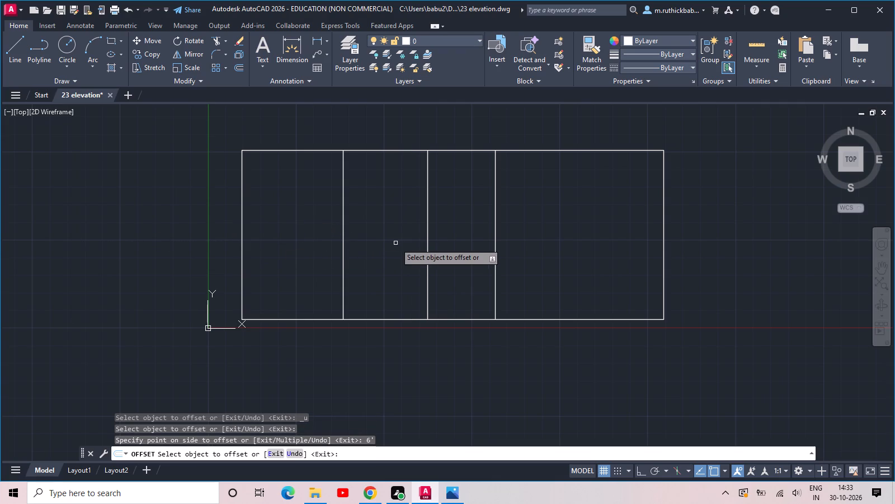
# Offset the two leftmost inner vertical lines 12" toward each other.
pyautogui.click(343, 257)
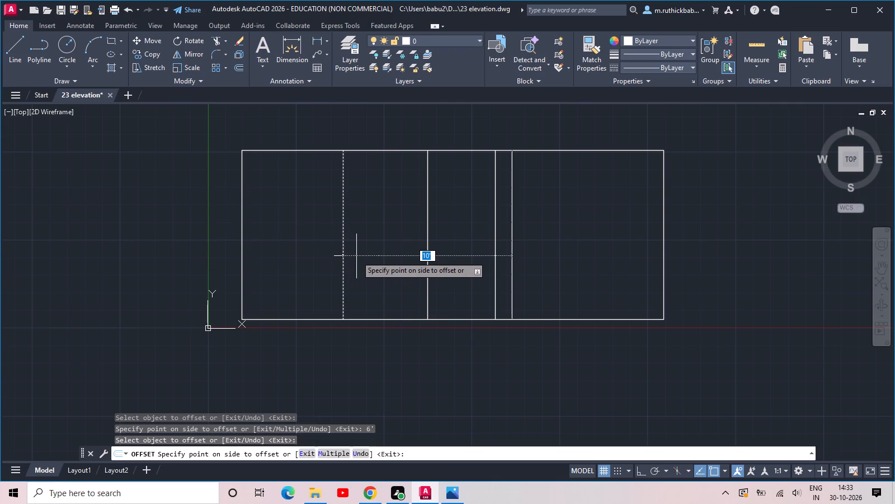
pyautogui.write('12')
pyautogui.press('space')
pyautogui.click(425, 244)
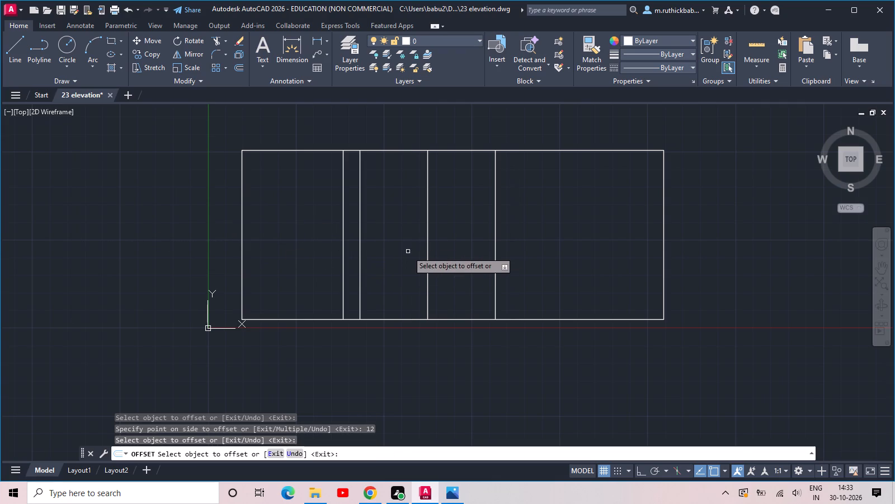
pyautogui.click(429, 249)
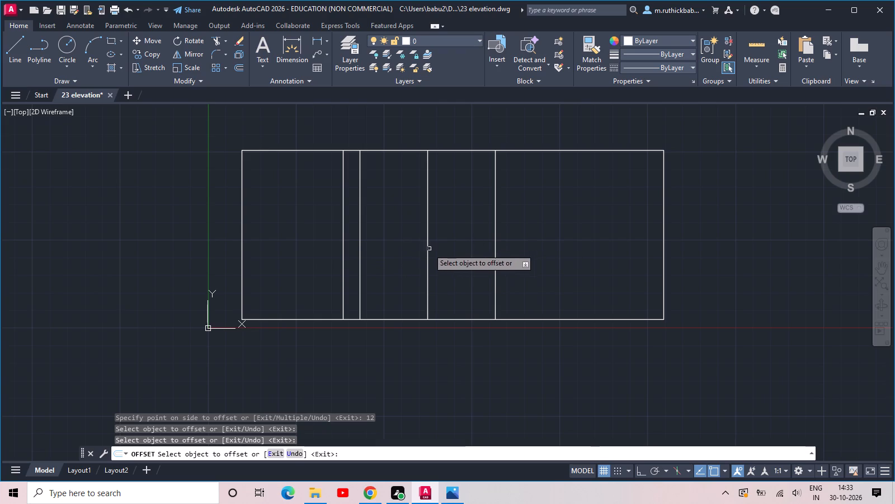
pyautogui.click(427, 250)
pyautogui.write('12')
pyautogui.press('space')
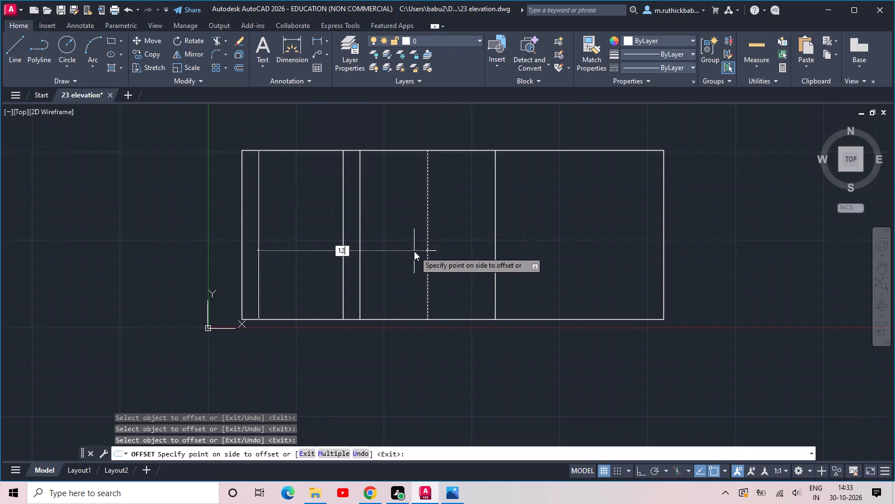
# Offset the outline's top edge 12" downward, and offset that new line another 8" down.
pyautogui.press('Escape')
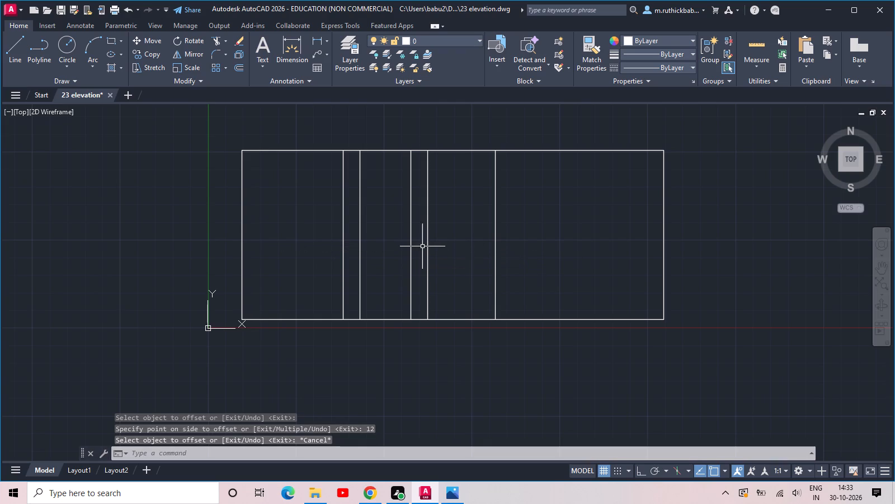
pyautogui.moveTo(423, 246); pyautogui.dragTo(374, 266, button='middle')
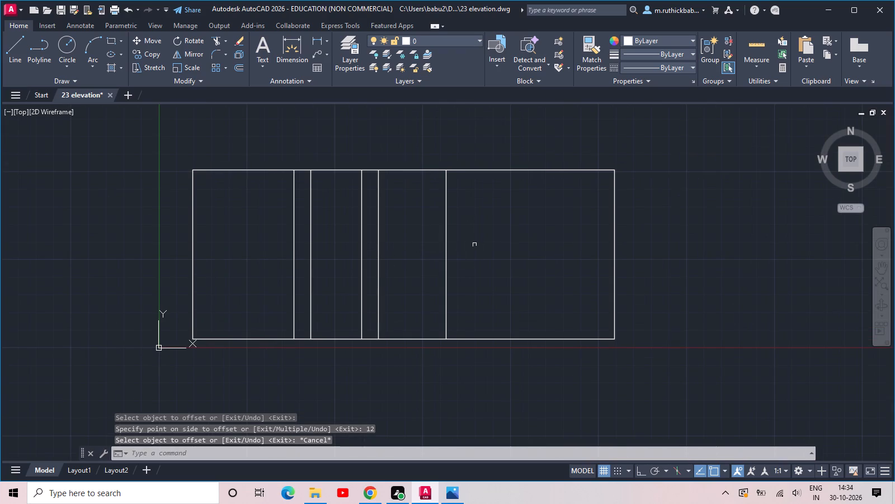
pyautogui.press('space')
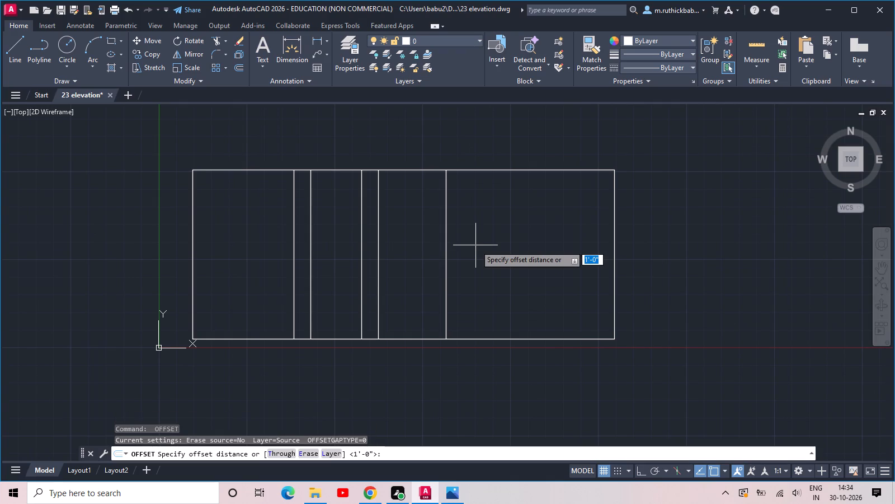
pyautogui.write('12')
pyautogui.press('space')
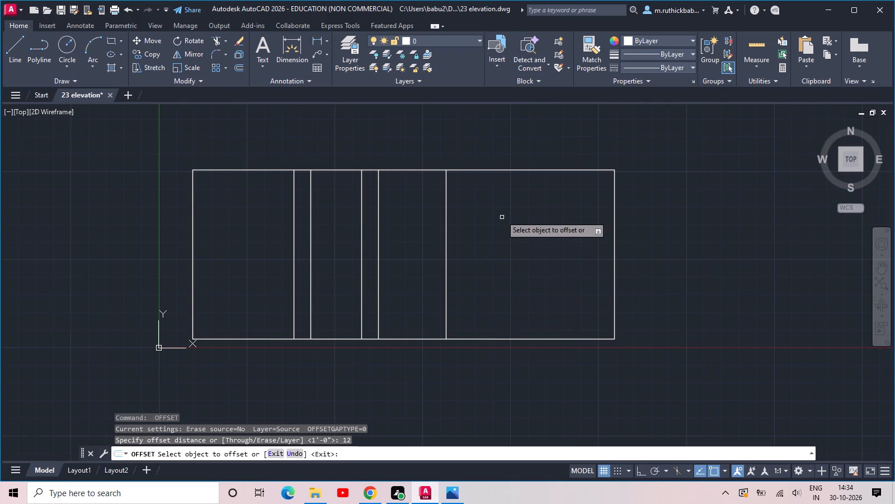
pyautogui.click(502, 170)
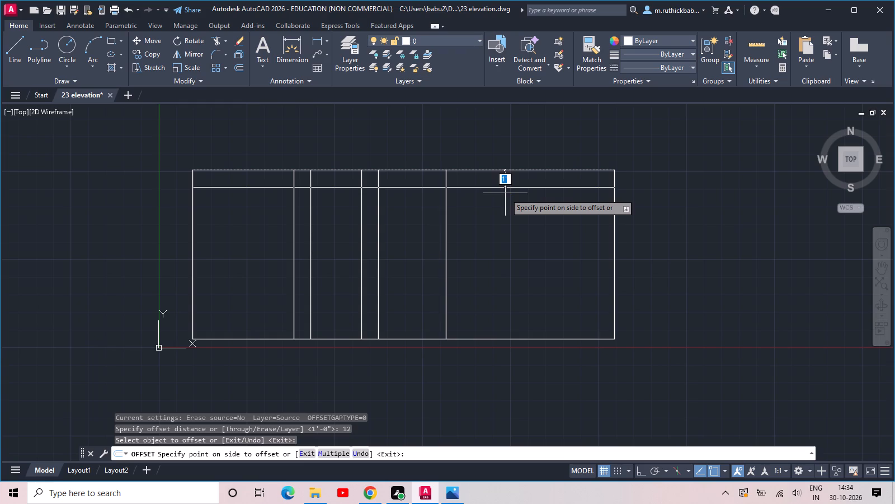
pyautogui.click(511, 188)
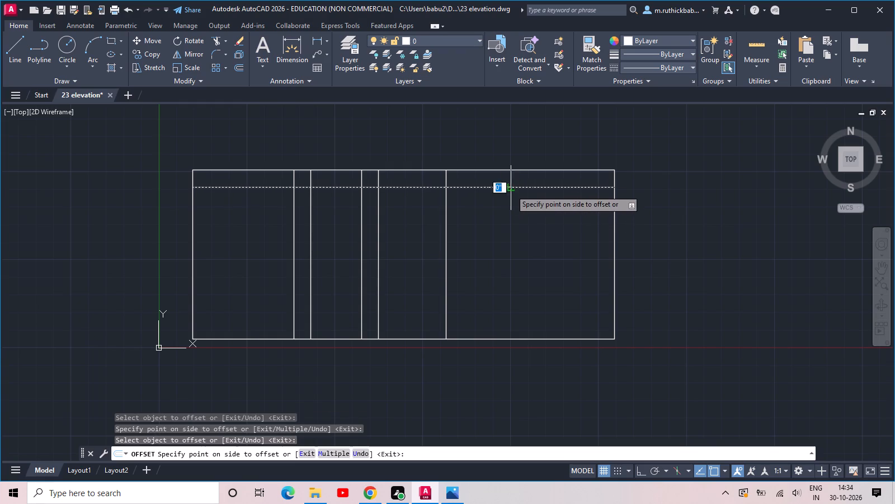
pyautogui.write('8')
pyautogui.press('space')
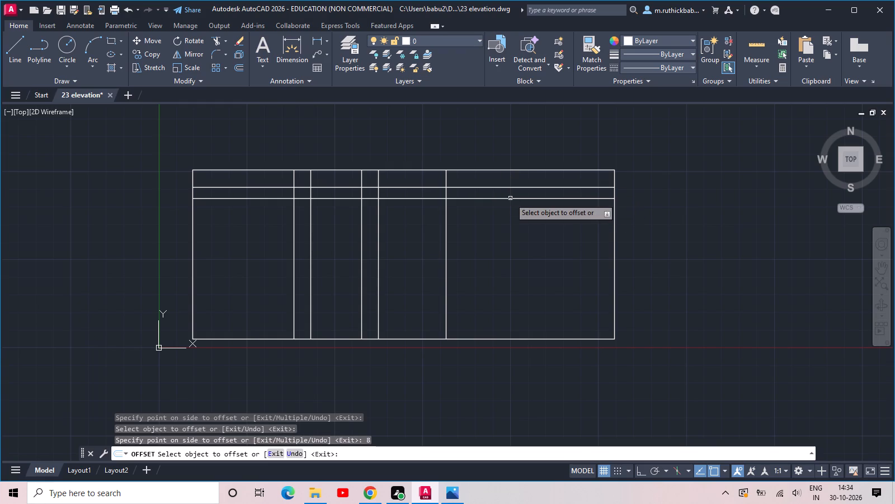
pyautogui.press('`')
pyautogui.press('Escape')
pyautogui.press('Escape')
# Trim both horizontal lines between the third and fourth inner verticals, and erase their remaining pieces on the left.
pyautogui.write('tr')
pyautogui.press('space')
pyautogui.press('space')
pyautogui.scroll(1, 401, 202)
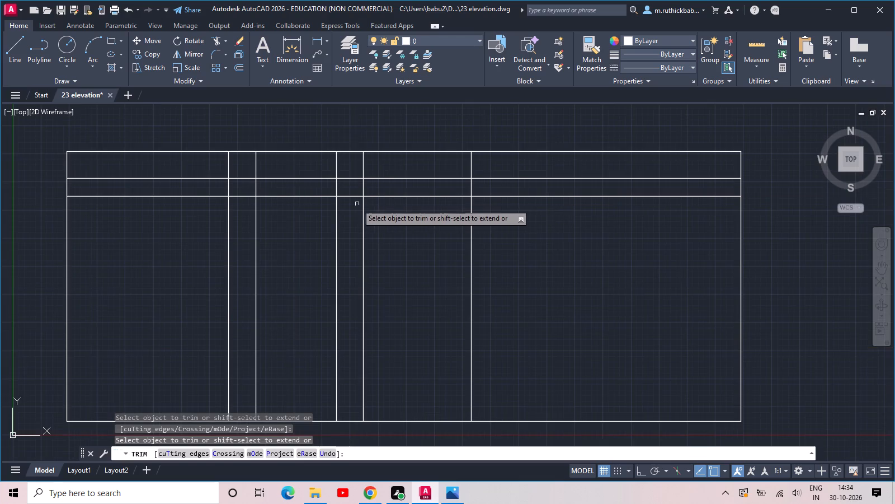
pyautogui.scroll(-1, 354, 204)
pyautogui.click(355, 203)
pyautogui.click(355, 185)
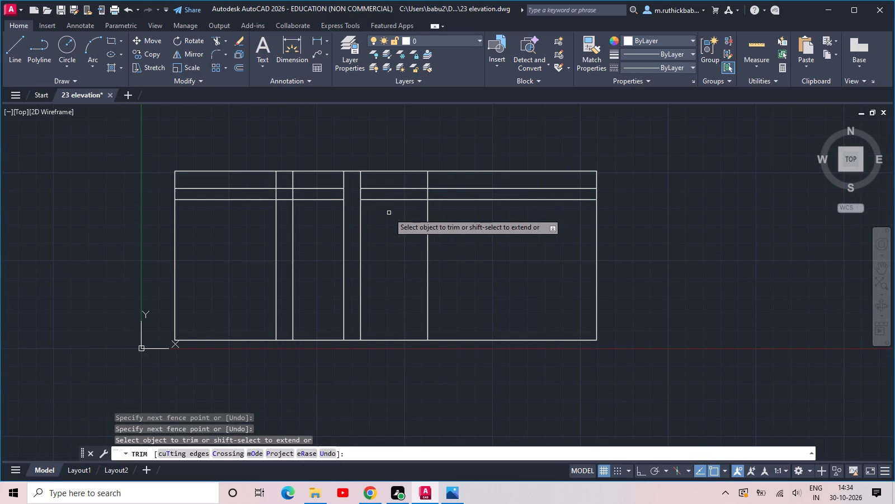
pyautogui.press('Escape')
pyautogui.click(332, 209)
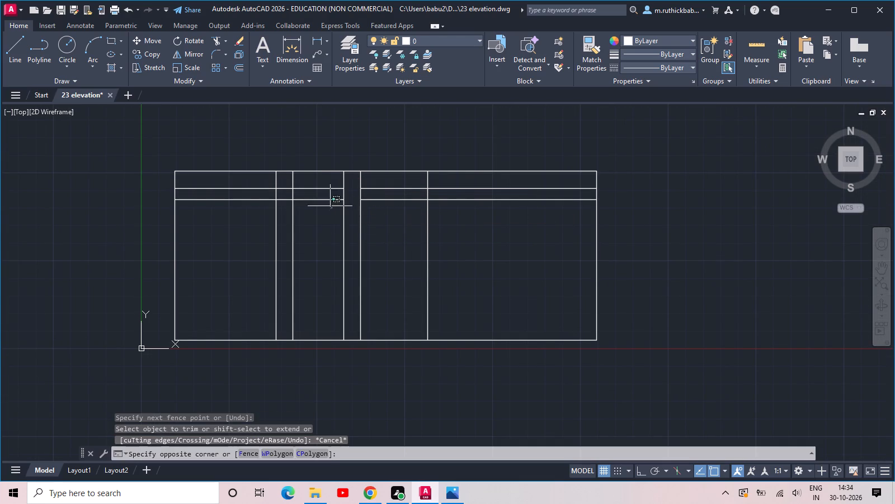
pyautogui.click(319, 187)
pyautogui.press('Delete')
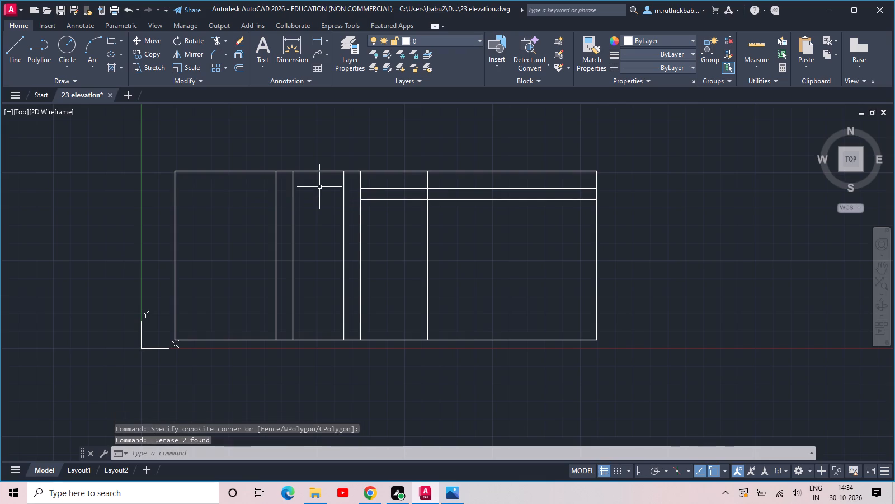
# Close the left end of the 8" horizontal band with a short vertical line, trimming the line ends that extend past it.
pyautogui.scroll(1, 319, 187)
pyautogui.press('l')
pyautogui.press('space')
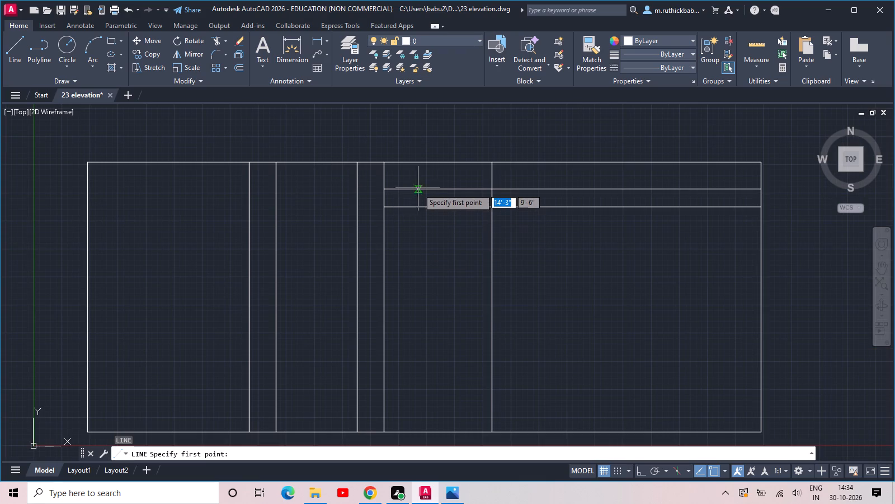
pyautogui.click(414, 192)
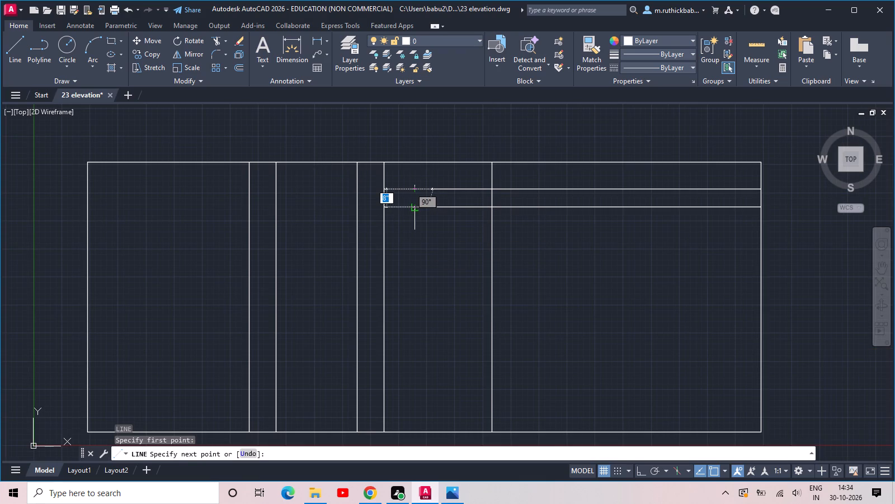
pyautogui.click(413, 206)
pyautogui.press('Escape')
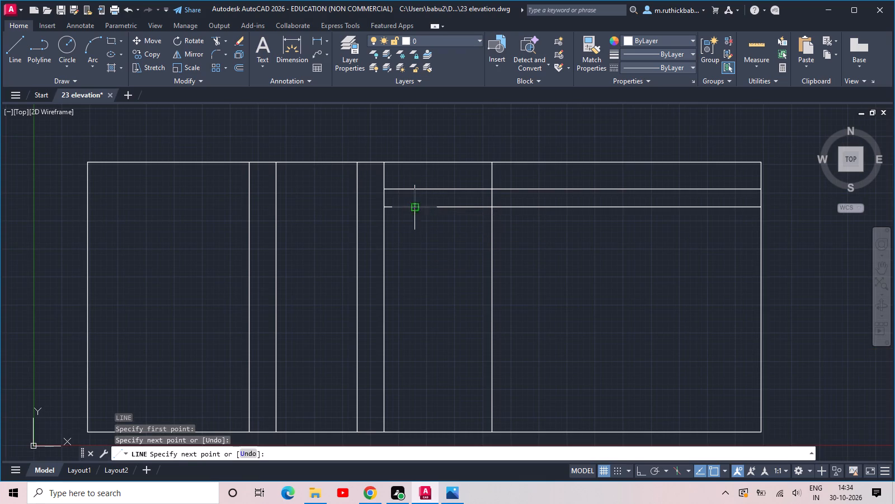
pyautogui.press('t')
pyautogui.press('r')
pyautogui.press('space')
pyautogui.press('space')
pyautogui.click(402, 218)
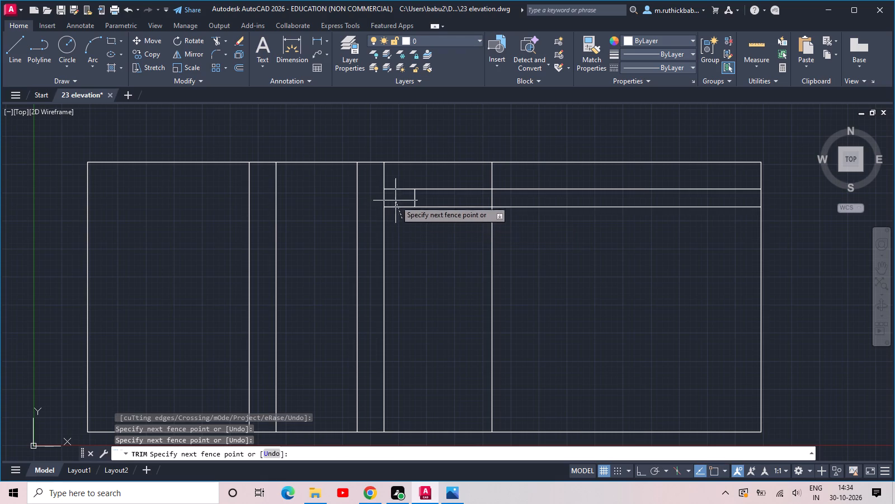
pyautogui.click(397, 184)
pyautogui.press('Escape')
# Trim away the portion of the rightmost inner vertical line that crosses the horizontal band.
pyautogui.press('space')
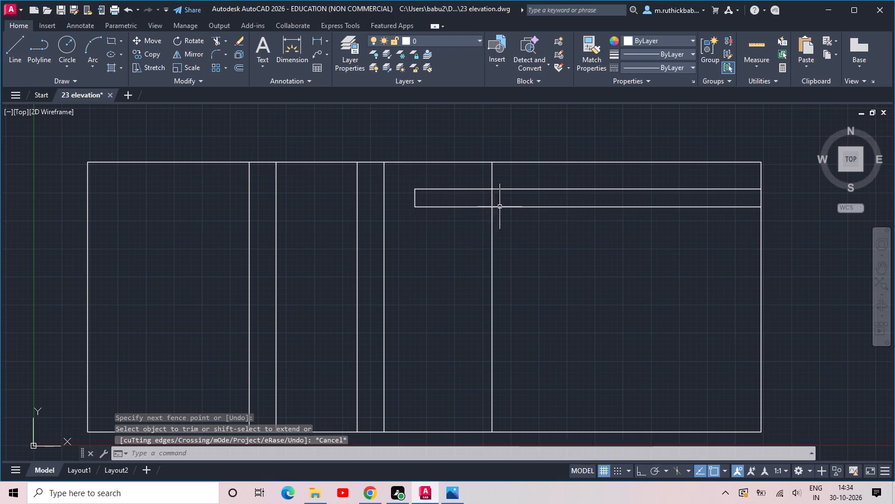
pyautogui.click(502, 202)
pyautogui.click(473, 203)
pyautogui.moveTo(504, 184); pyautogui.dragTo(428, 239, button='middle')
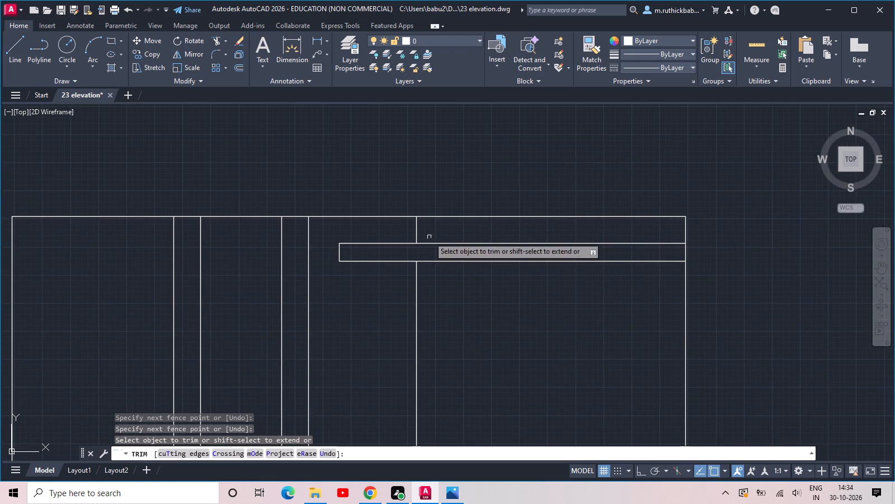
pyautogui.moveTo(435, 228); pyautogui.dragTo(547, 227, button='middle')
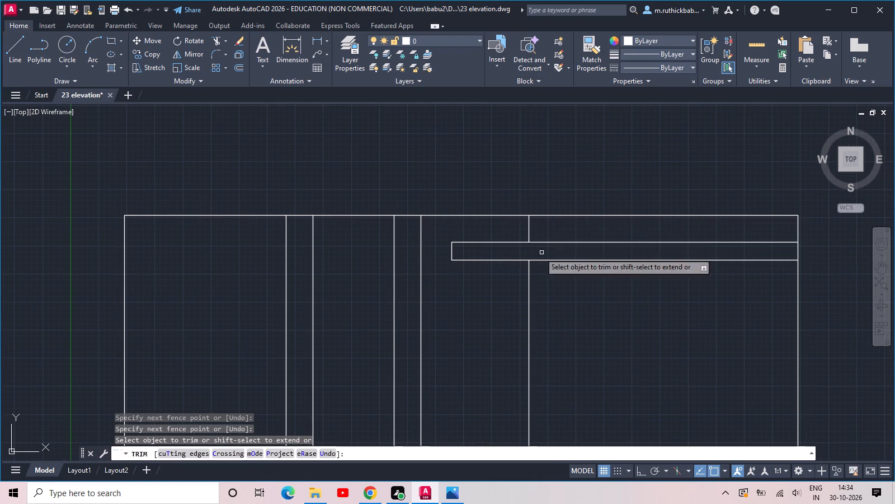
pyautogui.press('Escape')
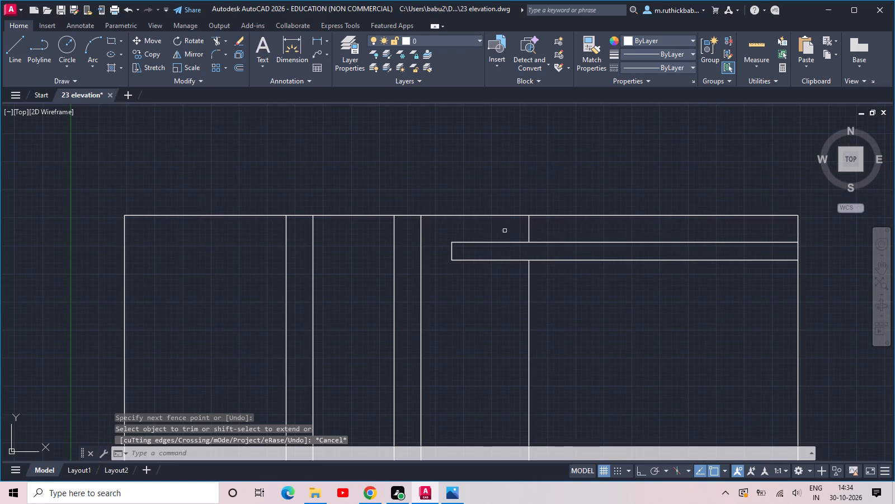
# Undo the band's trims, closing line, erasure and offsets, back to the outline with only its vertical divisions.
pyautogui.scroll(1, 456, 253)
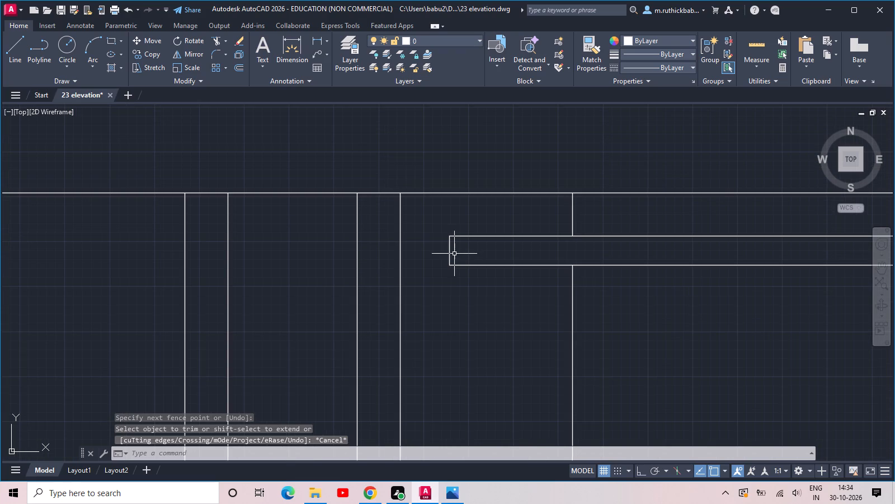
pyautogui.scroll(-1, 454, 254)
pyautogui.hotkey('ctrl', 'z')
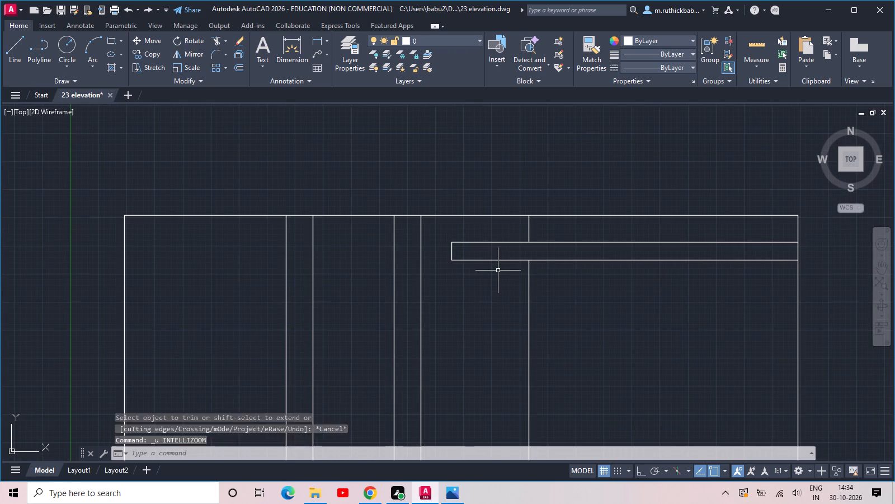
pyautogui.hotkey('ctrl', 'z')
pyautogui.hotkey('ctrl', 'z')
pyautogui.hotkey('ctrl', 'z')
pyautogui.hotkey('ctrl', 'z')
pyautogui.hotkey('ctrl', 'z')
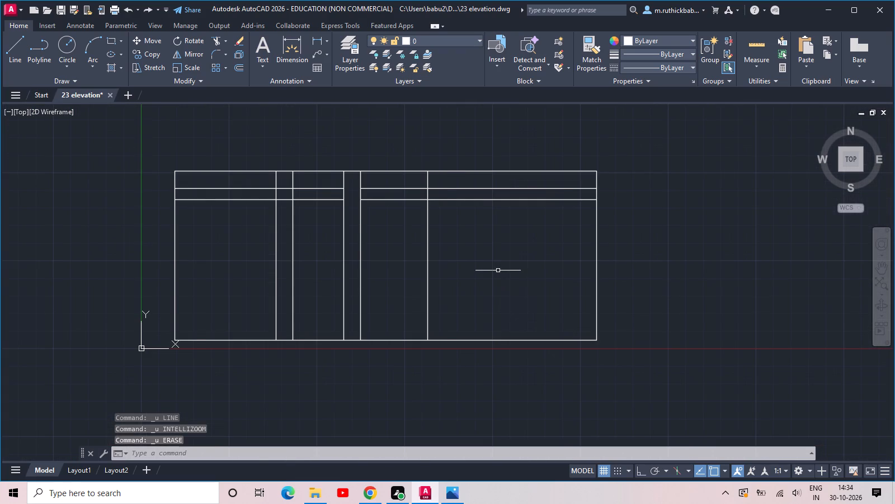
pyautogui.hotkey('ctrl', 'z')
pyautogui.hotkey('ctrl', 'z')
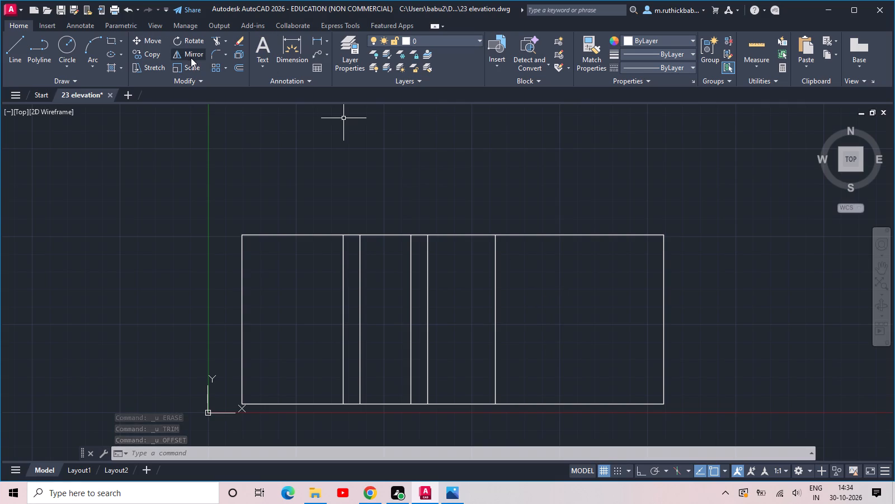
# Offset the outline's top edge 1' downward, and offset the same edge 18" upward.
pyautogui.write('off')
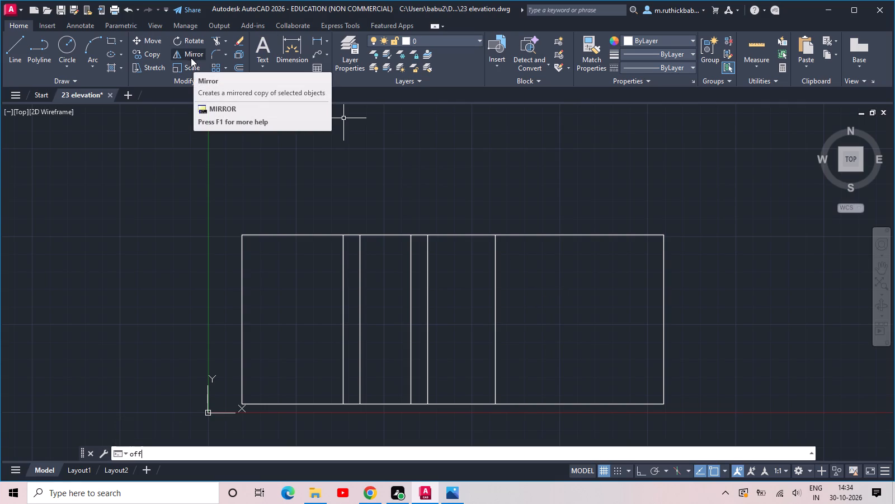
pyautogui.press('space')
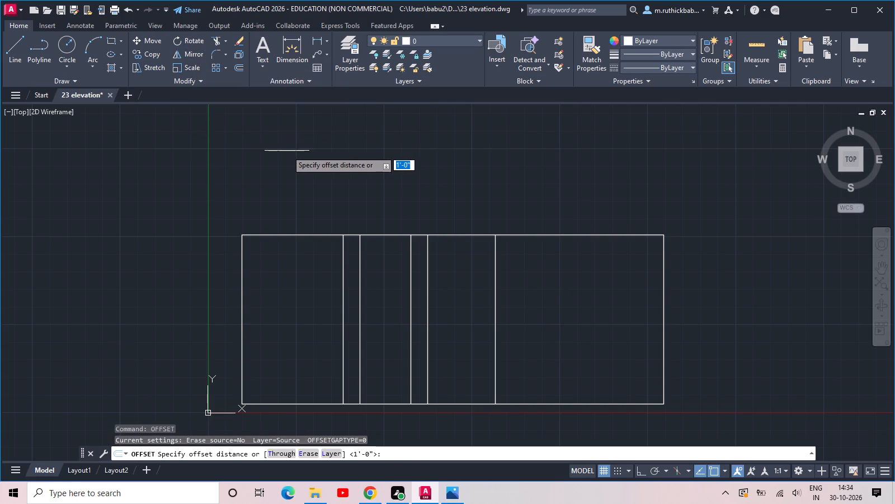
pyautogui.press('space')
pyautogui.moveTo(450, 236); pyautogui.dragTo(450, 243)
pyautogui.click(455, 253)
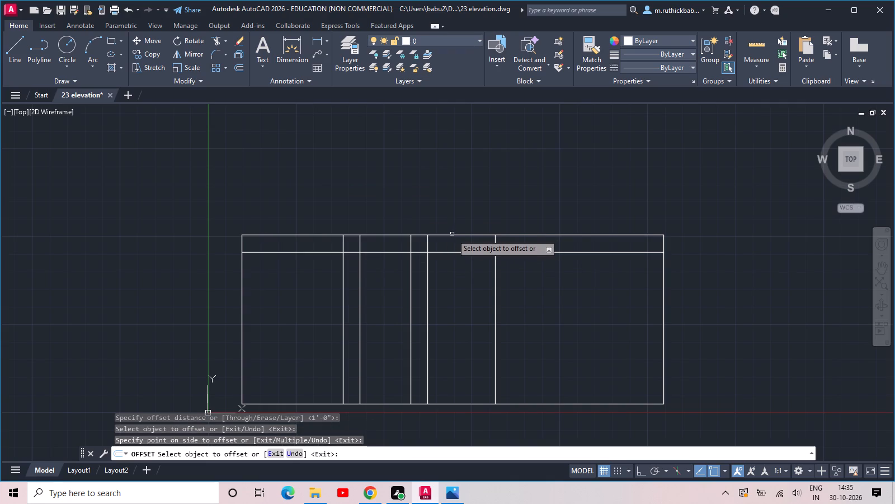
pyautogui.click(452, 235)
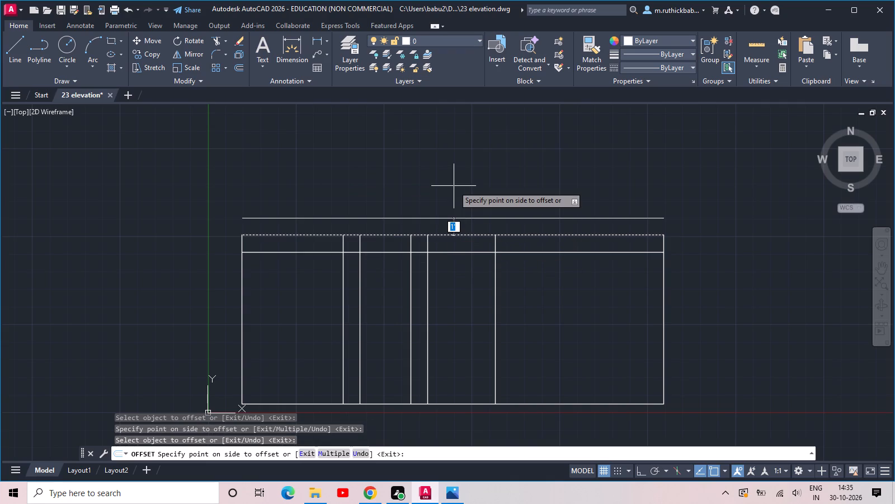
pyautogui.write('18')
pyautogui.press('space')
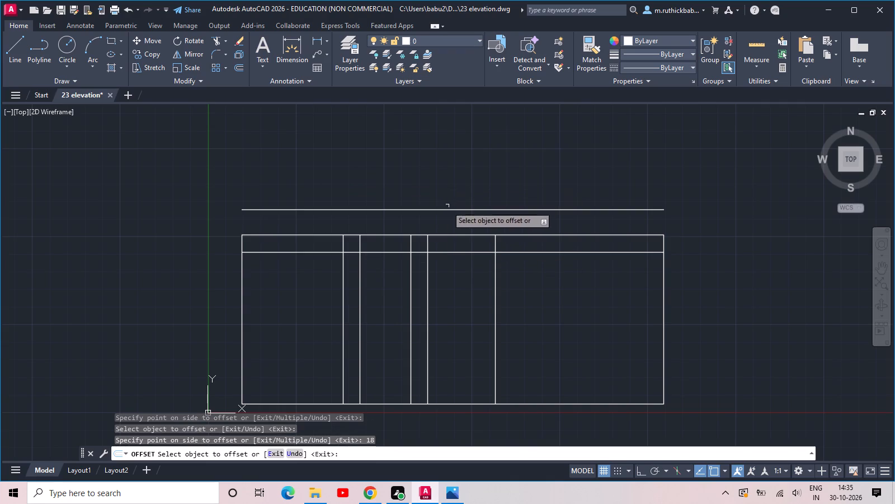
pyautogui.press('Escape')
# Trim the rightmost inner vertical line between the top edge and the horizontal line 1' below it.
pyautogui.write('tr')
pyautogui.press('space')
pyautogui.press('space')
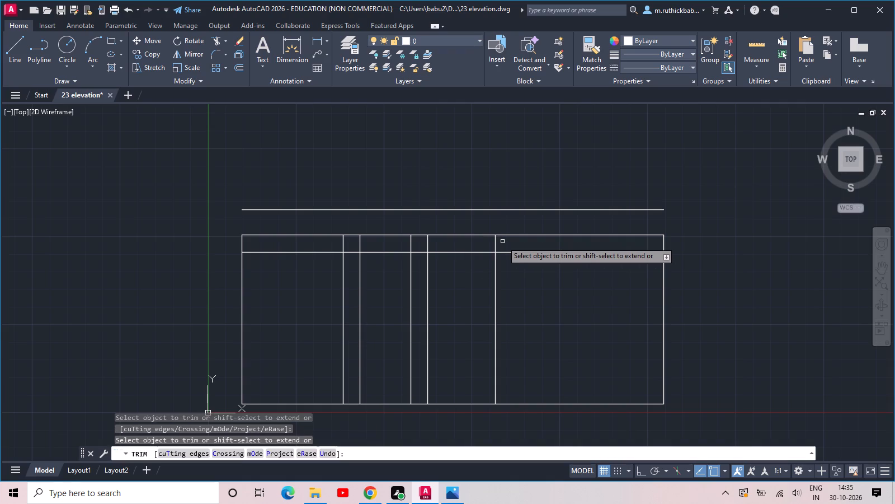
pyautogui.click(502, 241)
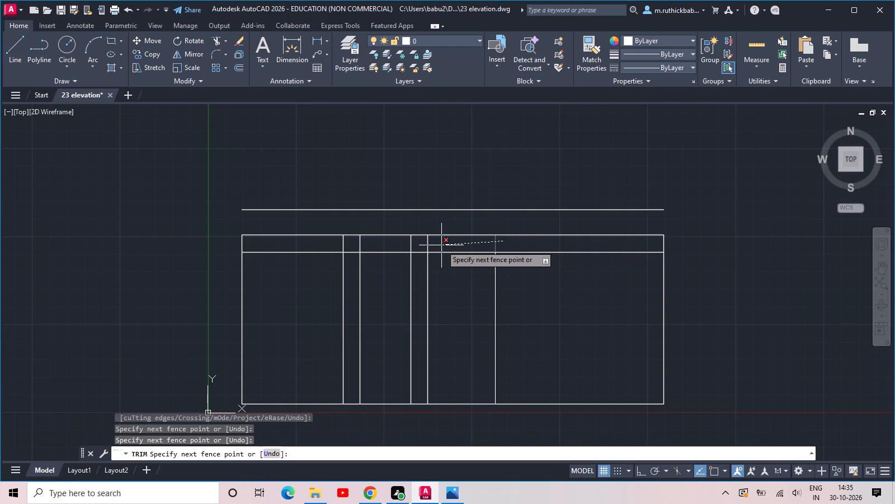
pyautogui.click(441, 245)
# Remove the lower horizontal line left of the third inner vertical by trimming one bay and erasing the leftover piece.
pyautogui.click(398, 248)
pyautogui.click(397, 260)
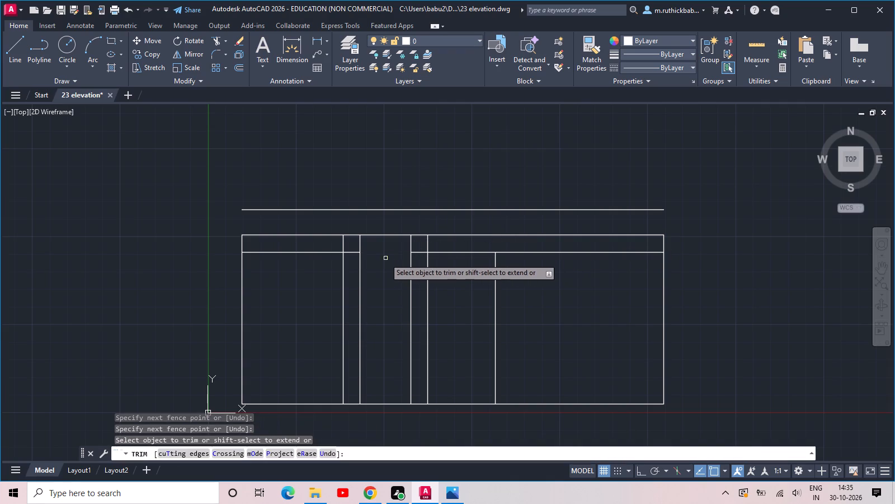
pyautogui.press('Escape')
pyautogui.moveTo(321, 255); pyautogui.dragTo(314, 251)
pyautogui.click(307, 244)
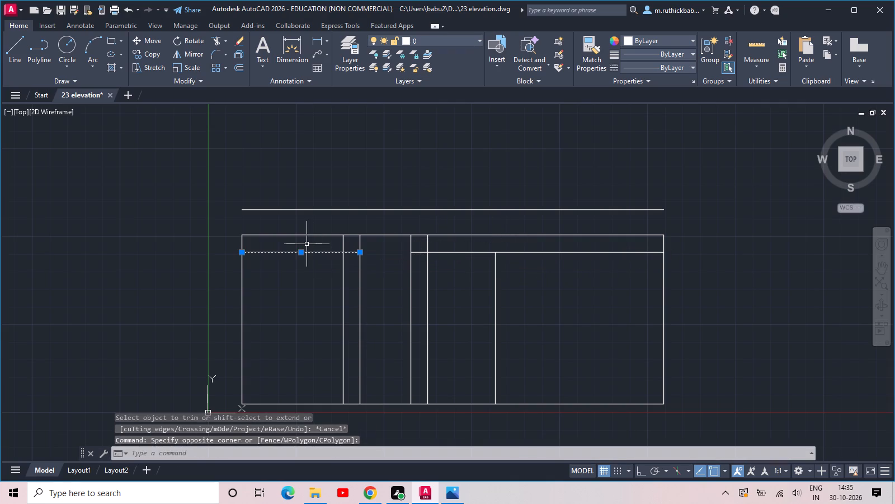
pyautogui.press('Delete')
# Draw a 1' vertical line from the midpoint of the outline's top edge down to the horizontal line below.
pyautogui.press('l')
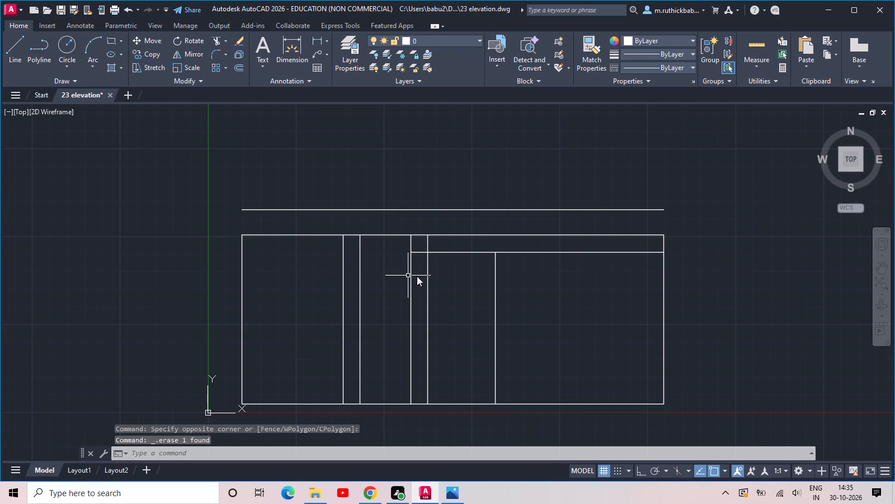
pyautogui.scroll(1, 417, 276)
pyautogui.press('space')
pyautogui.click(476, 211)
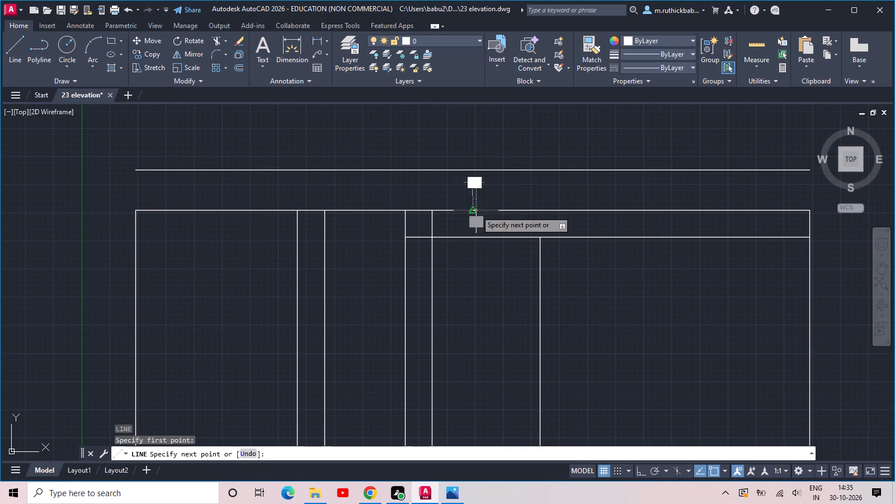
pyautogui.click(475, 234)
pyautogui.press('Escape')
# Trim the horizontal line's two segments between the third inner vertical and the new short vertical line.
pyautogui.write('tr')
pyautogui.press('space')
pyautogui.click(447, 253)
pyautogui.click(452, 228)
pyautogui.moveTo(421, 248); pyautogui.dragTo(422, 241)
pyautogui.click(424, 230)
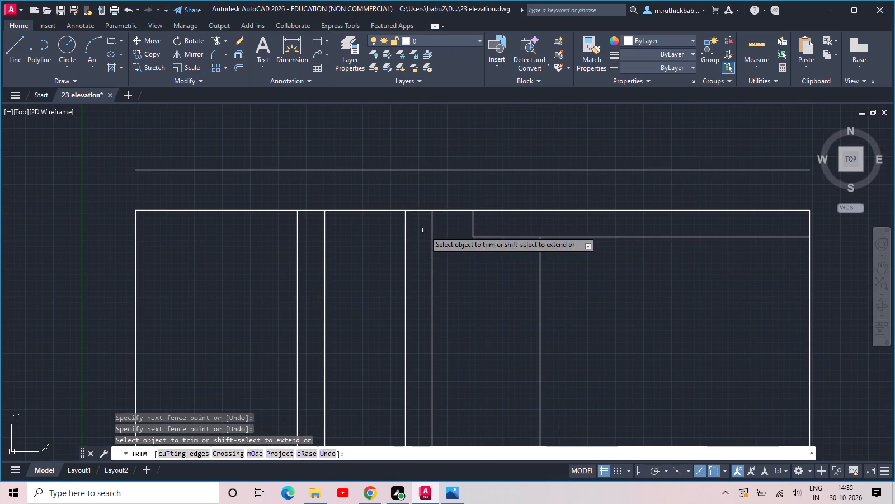
# Extend the short vertical line at the top edge's midpoint up to the roof line above the outline.
pyautogui.press('Escape')
pyautogui.scroll(-2, 431, 230)
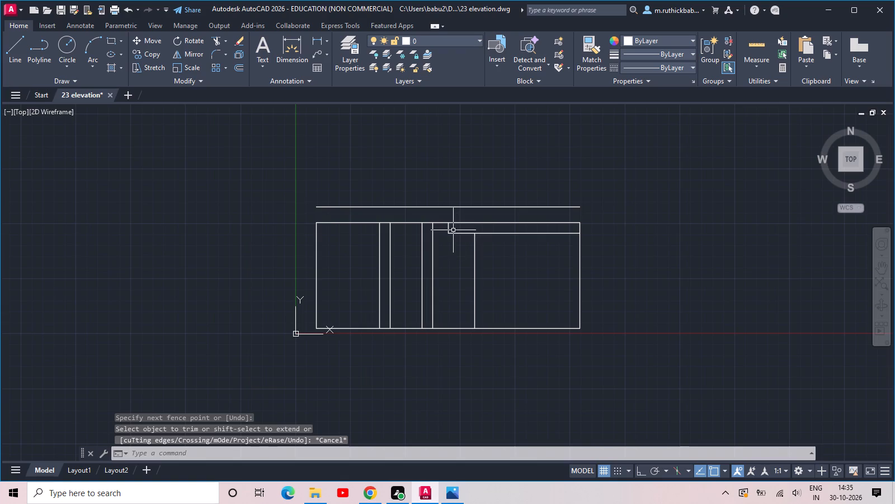
pyautogui.scroll(2, 446, 221)
pyautogui.press('e')
pyautogui.press('x')
pyautogui.press('space')
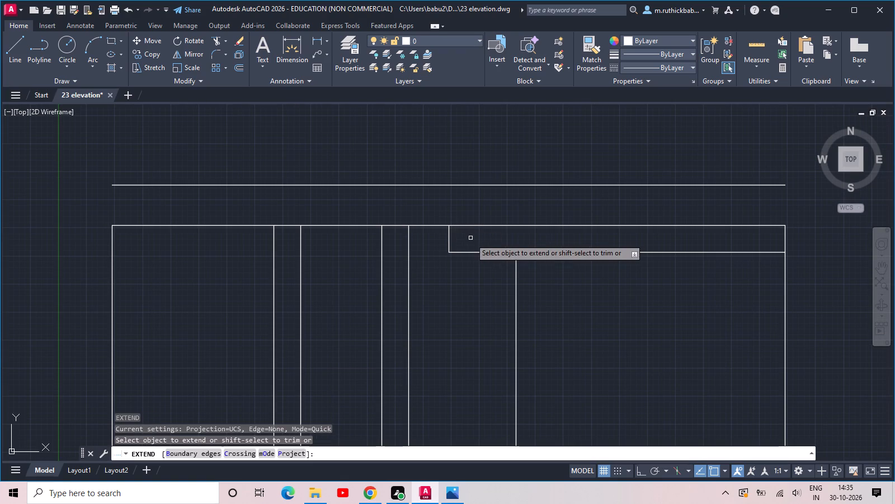
pyautogui.click(449, 238)
pyautogui.press('Escape')
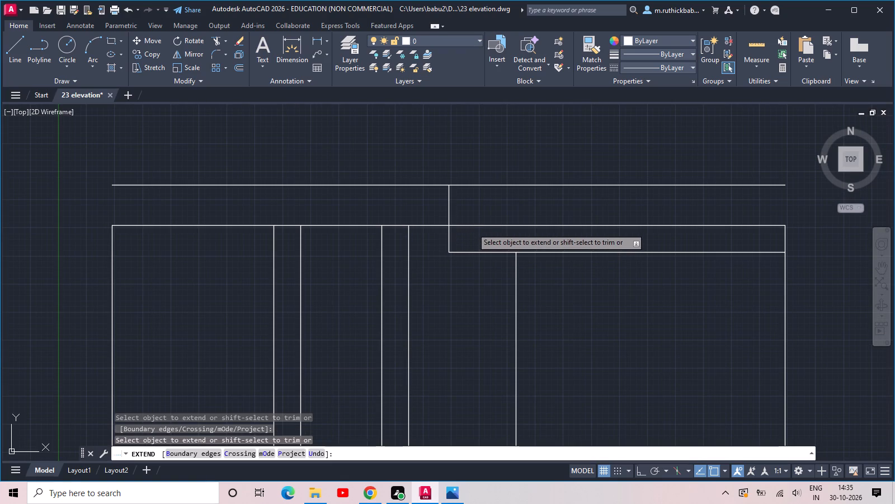
# Trim the part of the roof line that lies left of the extended vertical line.
pyautogui.write('tr')
pyautogui.press('space')
pyautogui.click(419, 202)
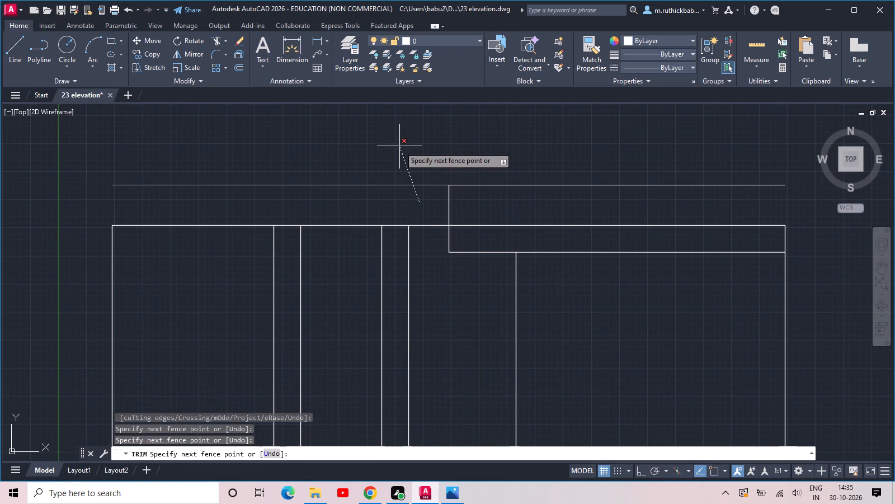
pyautogui.click(399, 146)
pyautogui.scroll(-2, 399, 146)
pyautogui.press('Escape')
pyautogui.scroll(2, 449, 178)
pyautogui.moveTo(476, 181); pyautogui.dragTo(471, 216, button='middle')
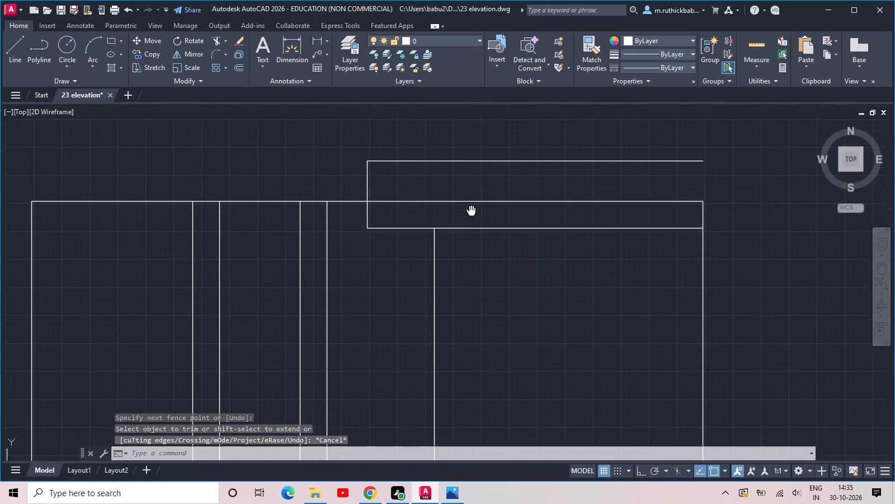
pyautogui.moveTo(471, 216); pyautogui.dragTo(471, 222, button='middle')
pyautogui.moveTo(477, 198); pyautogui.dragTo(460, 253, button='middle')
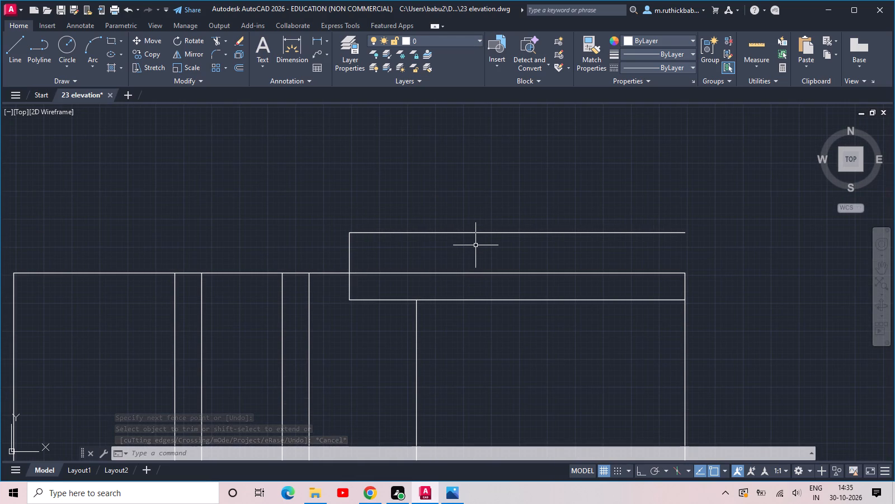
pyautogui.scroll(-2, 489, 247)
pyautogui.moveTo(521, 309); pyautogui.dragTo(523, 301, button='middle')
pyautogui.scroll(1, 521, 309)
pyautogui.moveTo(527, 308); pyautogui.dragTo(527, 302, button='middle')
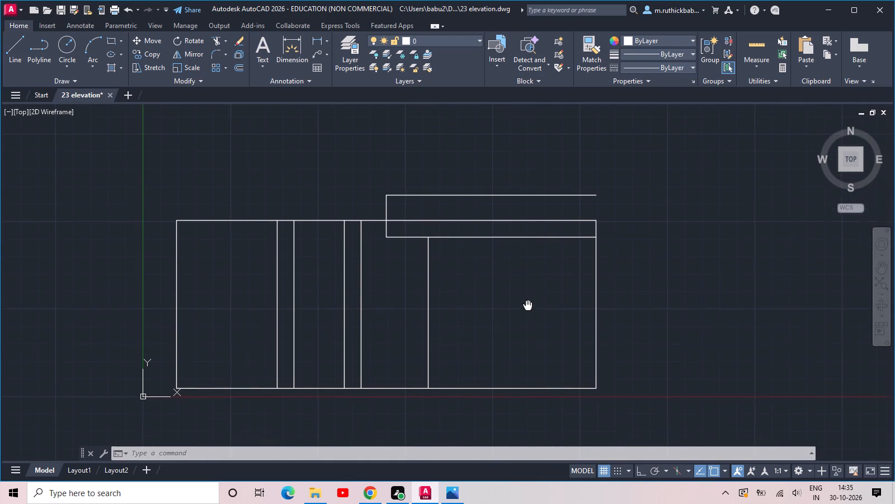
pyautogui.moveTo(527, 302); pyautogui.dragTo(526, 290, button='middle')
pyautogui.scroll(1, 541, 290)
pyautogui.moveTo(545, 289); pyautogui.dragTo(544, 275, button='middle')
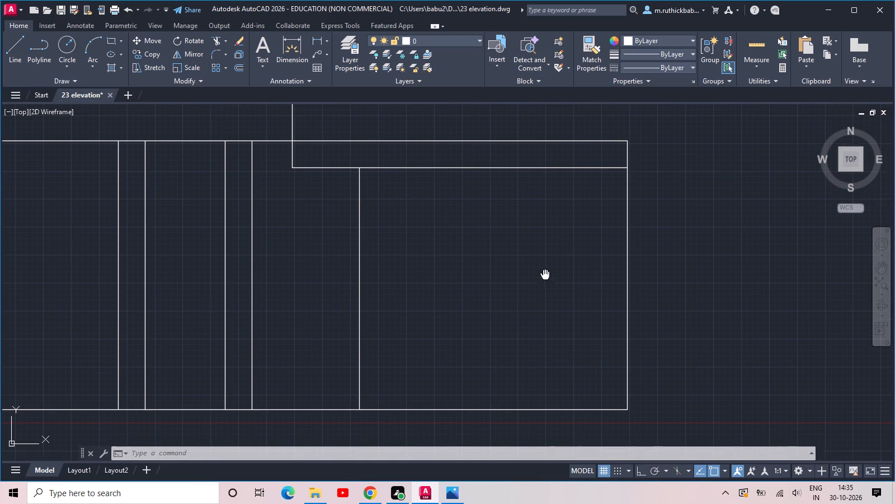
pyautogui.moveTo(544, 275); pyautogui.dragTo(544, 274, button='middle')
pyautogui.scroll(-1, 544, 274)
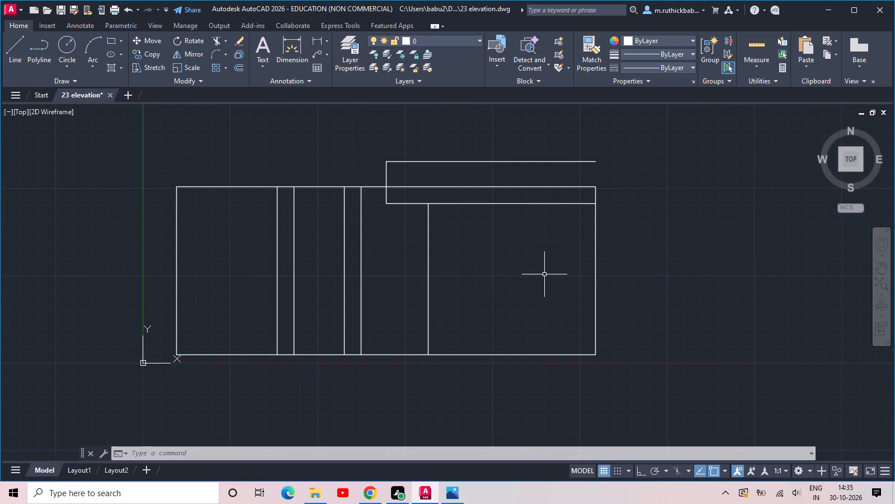
# Offset the outline's bottom edge 12 inches downward and 18 inches upward.
pyautogui.write('off')
pyautogui.press('space')
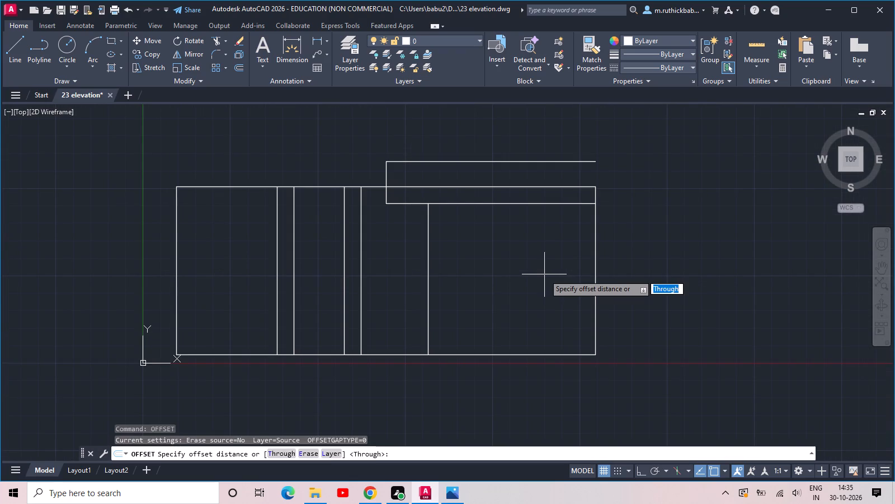
pyautogui.write('12')
pyautogui.press('space')
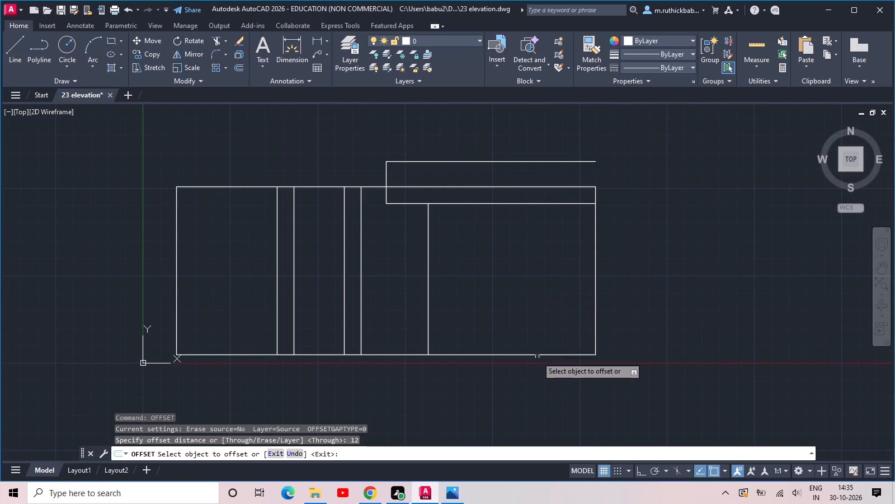
pyautogui.click(538, 355)
pyautogui.click(547, 377)
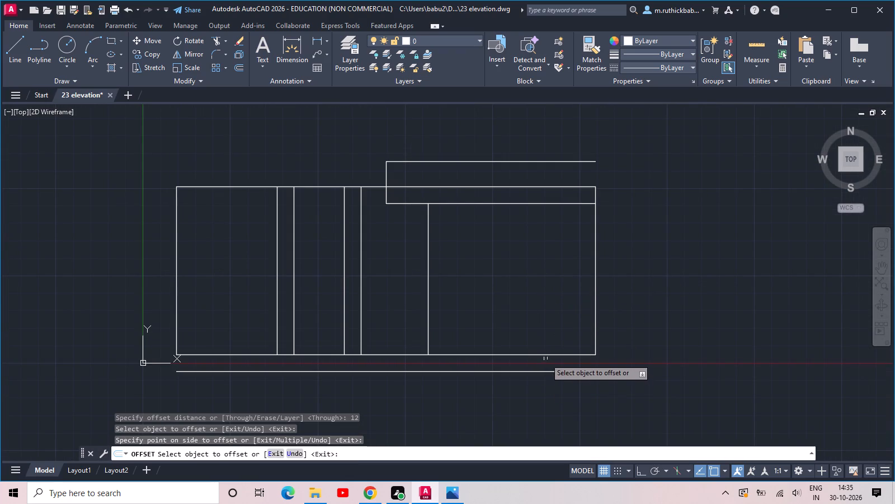
pyautogui.click(547, 354)
pyautogui.write('18')
pyautogui.press('space')
pyautogui.press('Escape')
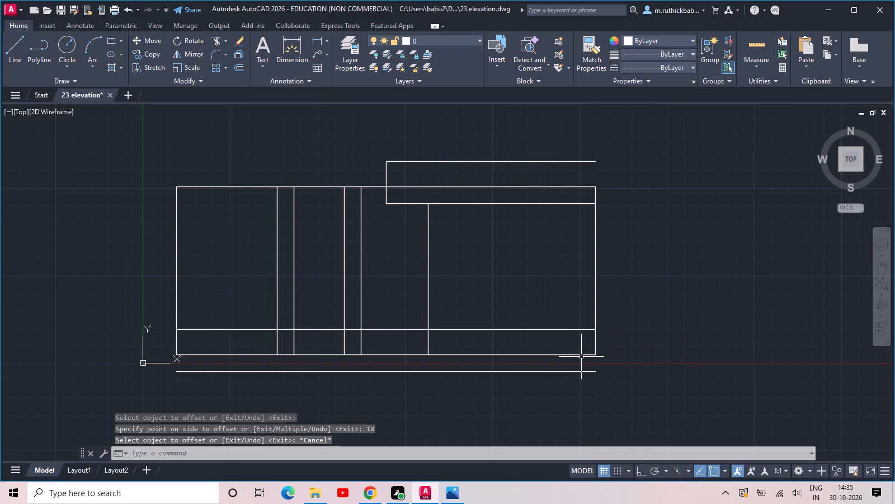
# Extend the outline's right edge down to the lowest horizontal line.
pyautogui.press('e')
pyautogui.press('x')
pyautogui.press('space')
pyautogui.click(595, 341)
pyautogui.press('Escape')
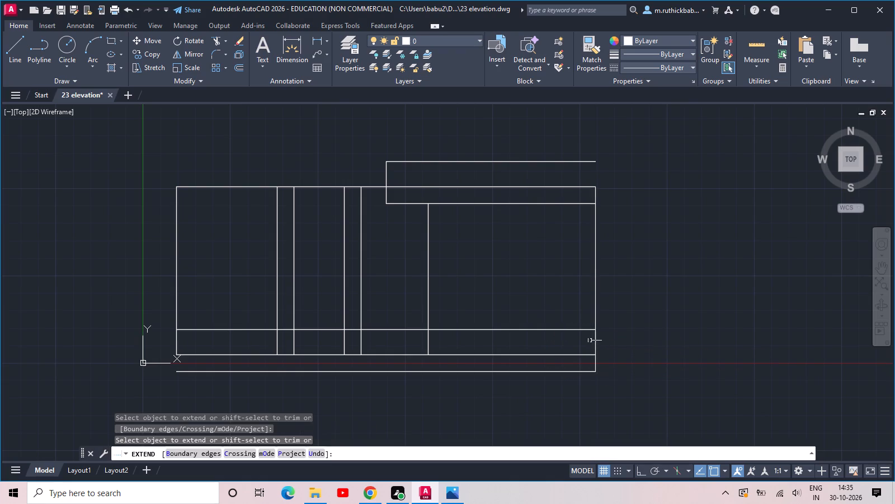
# Trim the outline's right edge between the top band and the horizontal line 18 inches above the base.
pyautogui.write('tr')
pyautogui.press('space')
pyautogui.click(629, 261)
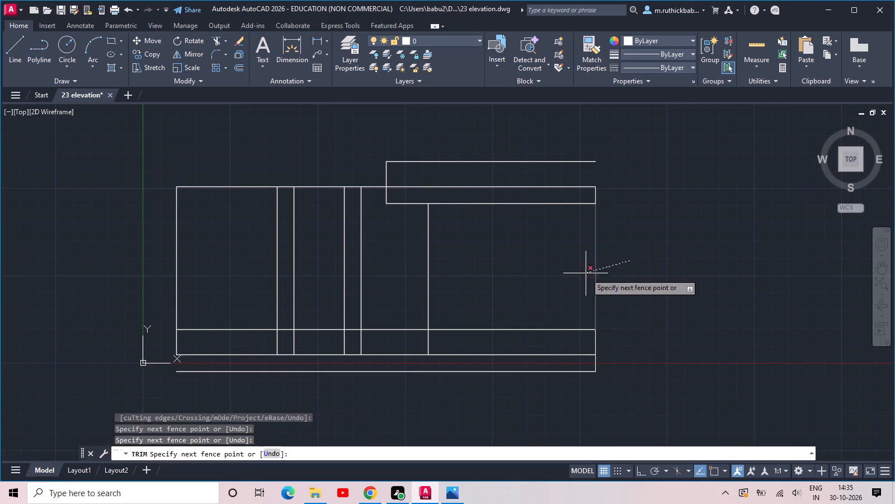
pyautogui.click(586, 273)
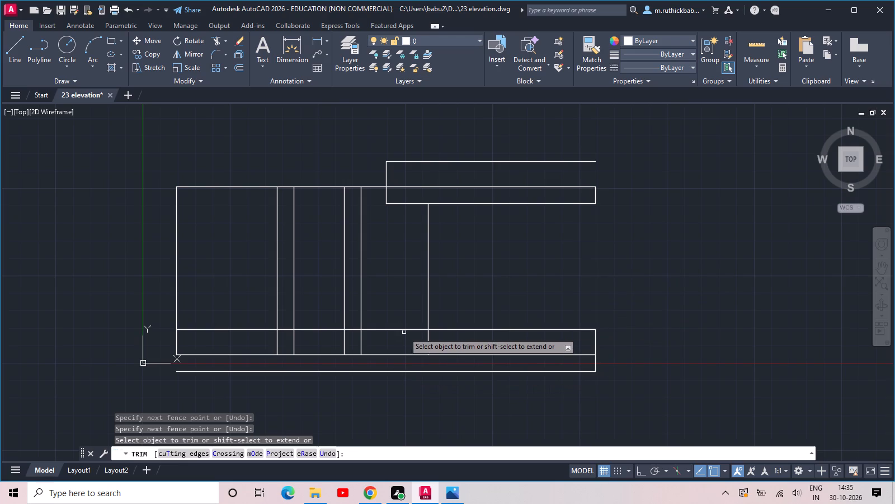
pyautogui.press('Escape')
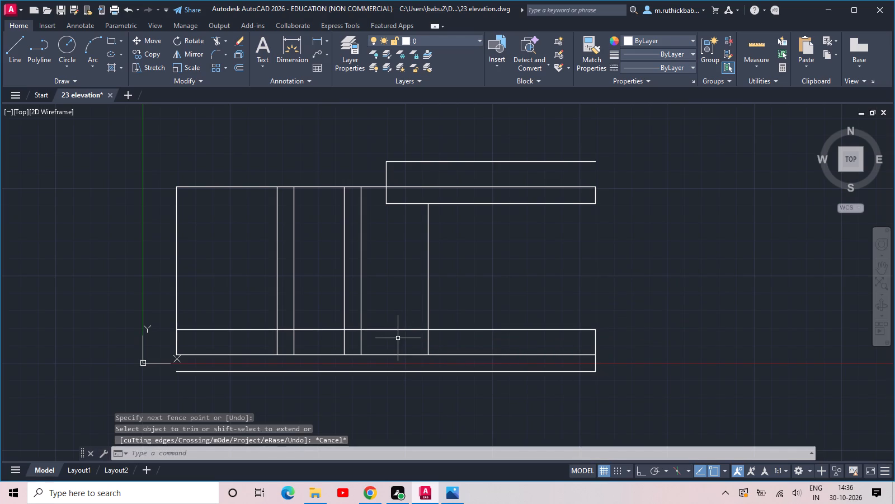
# Draw a vertical line, aligned with the top band's left end, from the 18-inch offset line down to the lowest line.
pyautogui.scroll(1, 398, 338)
pyautogui.scroll(-1, 398, 338)
pyautogui.press('l')
pyautogui.press('space')
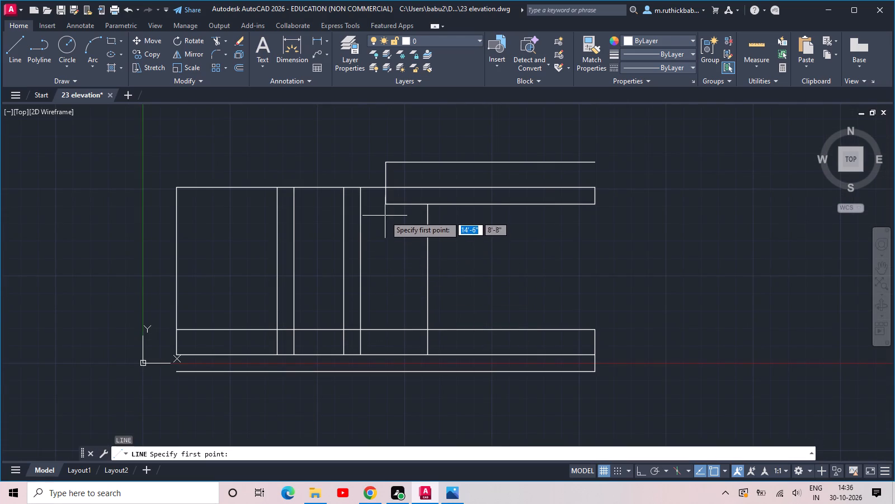
pyautogui.click(383, 332)
pyautogui.click(385, 370)
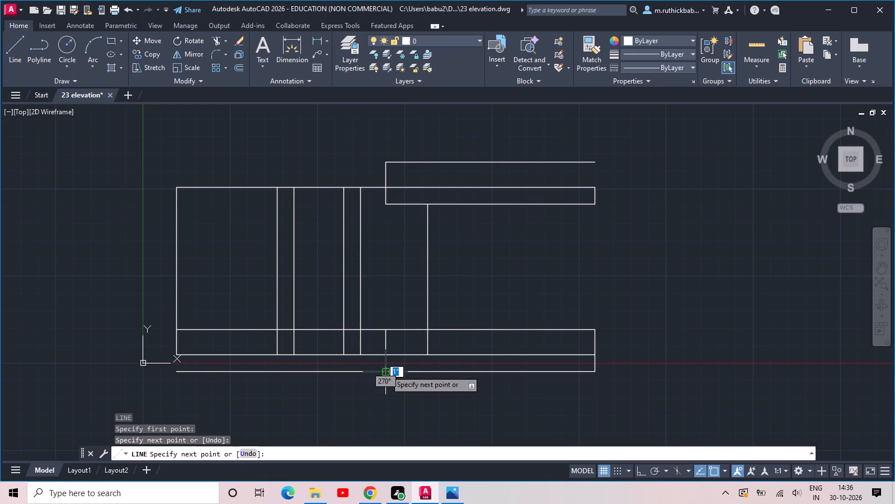
pyautogui.press('Escape')
# Trim the 18-inch offset line between the fourth inner vertical and the new vertical line.
pyautogui.write('tr')
pyautogui.press('space')
pyautogui.scroll(2, 381, 336)
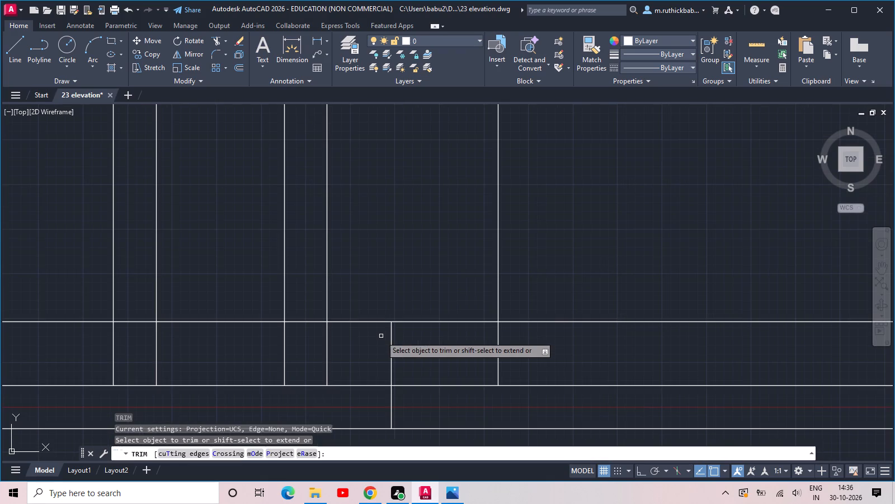
pyautogui.moveTo(379, 336); pyautogui.dragTo(379, 328)
pyautogui.click(377, 288)
pyautogui.scroll(-3, 377, 288)
pyautogui.click(375, 337)
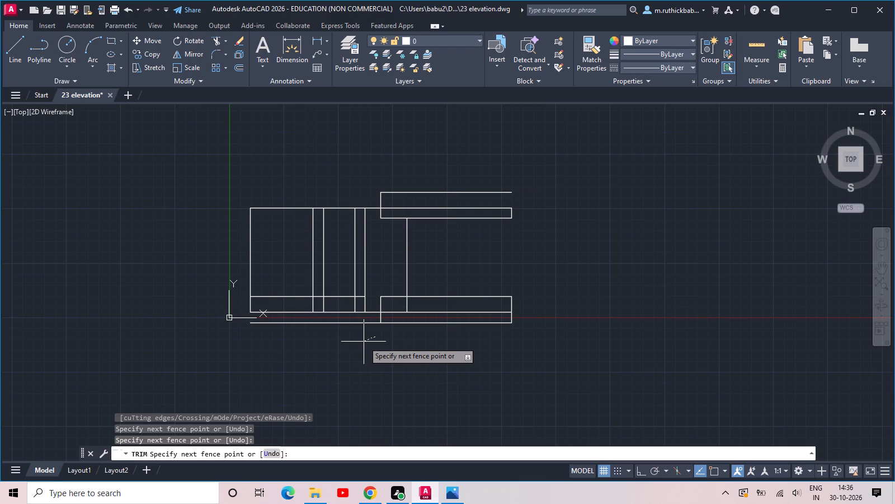
pyautogui.press('Escape')
# Trim the new vertical line below the base line and the rightmost inner vertical inside the lower band.
pyautogui.scroll(1, 377, 318)
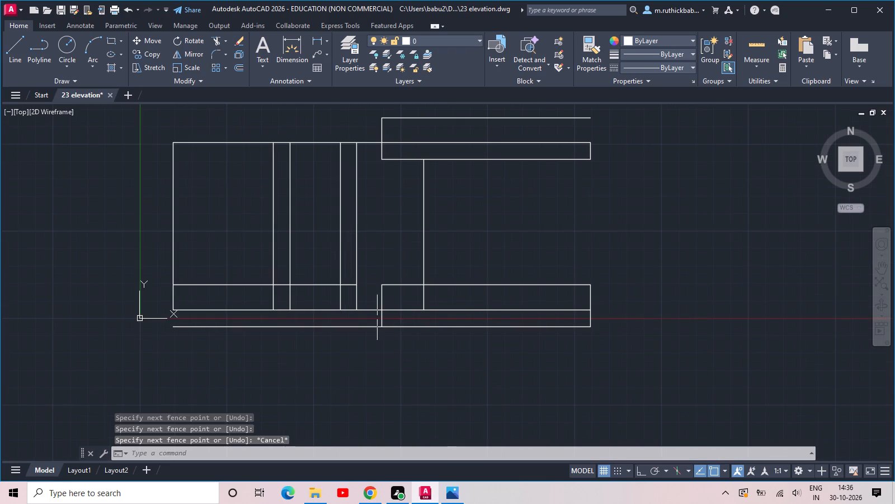
pyautogui.scroll(2, 380, 316)
pyautogui.press('space')
pyautogui.click(403, 319)
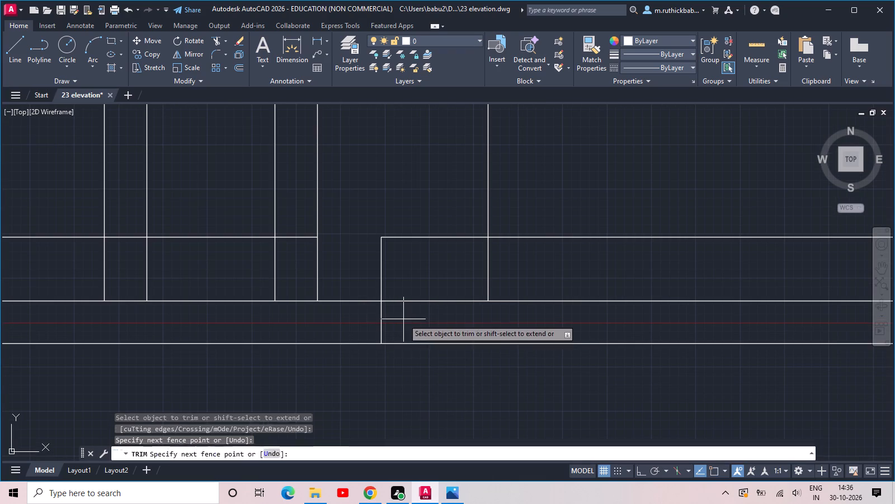
pyautogui.click(366, 320)
pyautogui.scroll(-2, 367, 320)
pyautogui.click(408, 300)
pyautogui.click(430, 300)
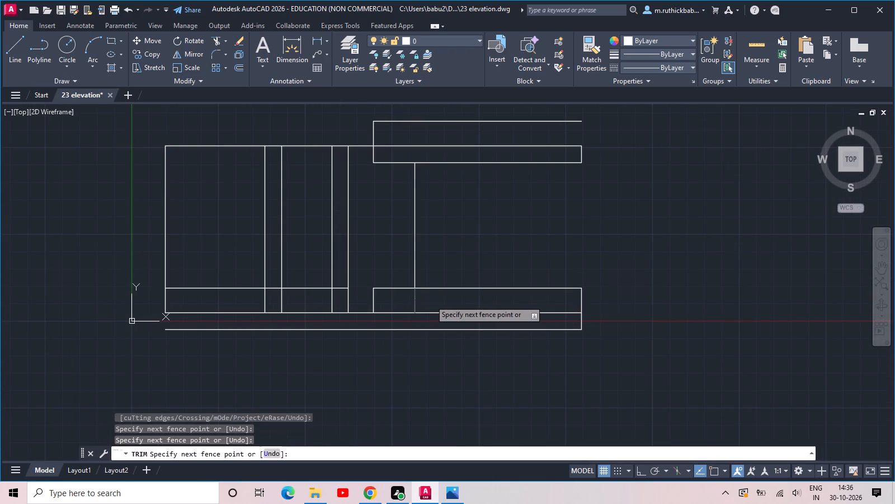
pyautogui.moveTo(394, 254); pyautogui.dragTo(428, 345, button='middle')
pyautogui.press('Escape')
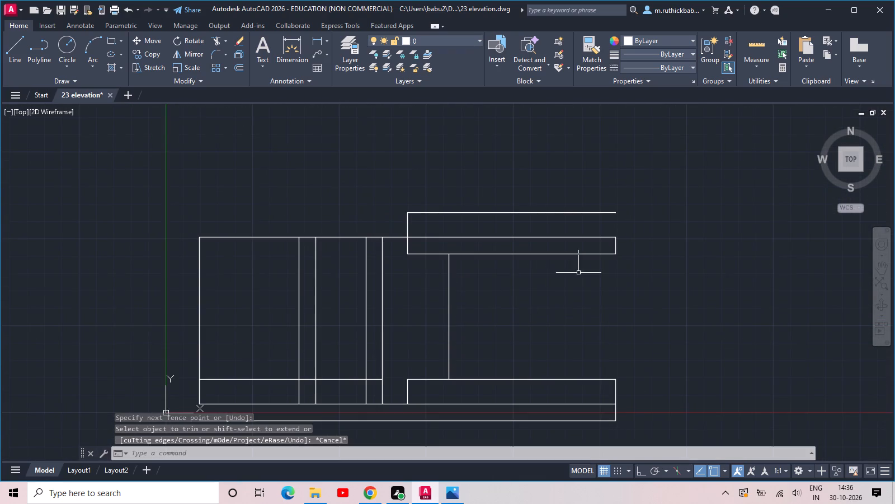
# Draw a vertical line closing the roof's right end, from the roof line's endpoint to the top edge's corner.
pyautogui.moveTo(579, 272); pyautogui.dragTo(491, 309, button='middle')
pyautogui.scroll(1, 533, 257)
pyautogui.write('l')
pyautogui.press('space')
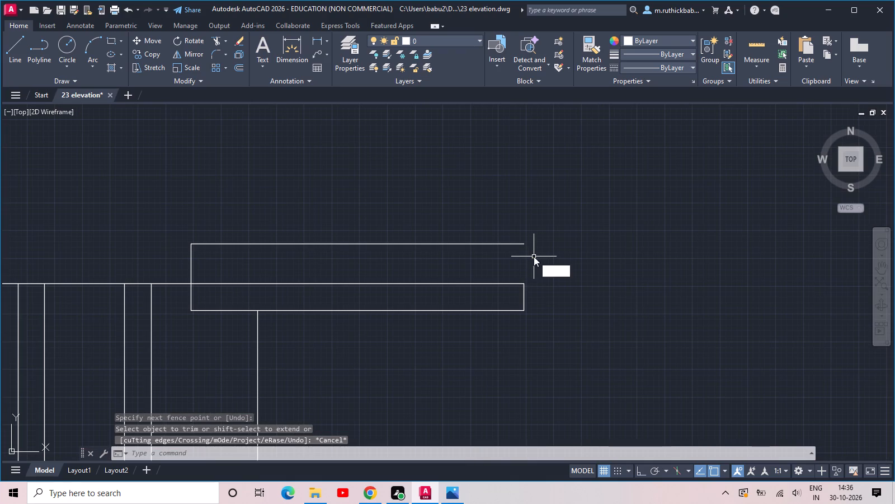
pyautogui.click(521, 244)
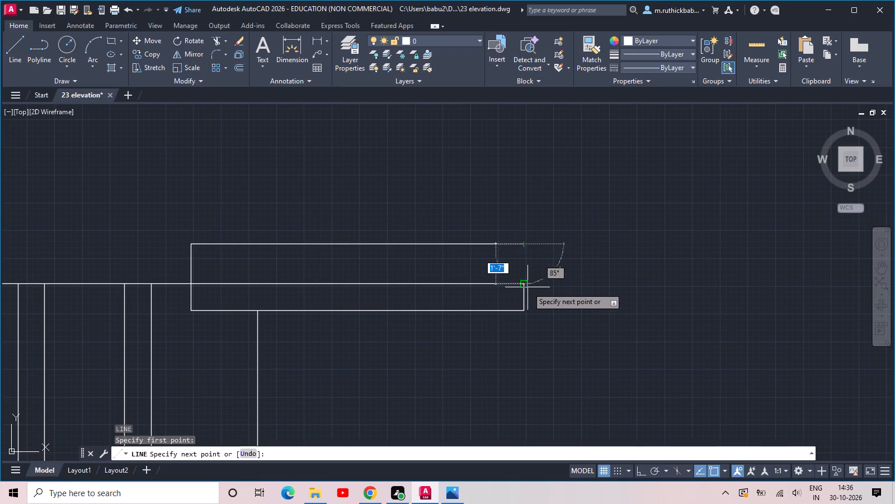
pyautogui.click(527, 287)
pyautogui.press('Escape')
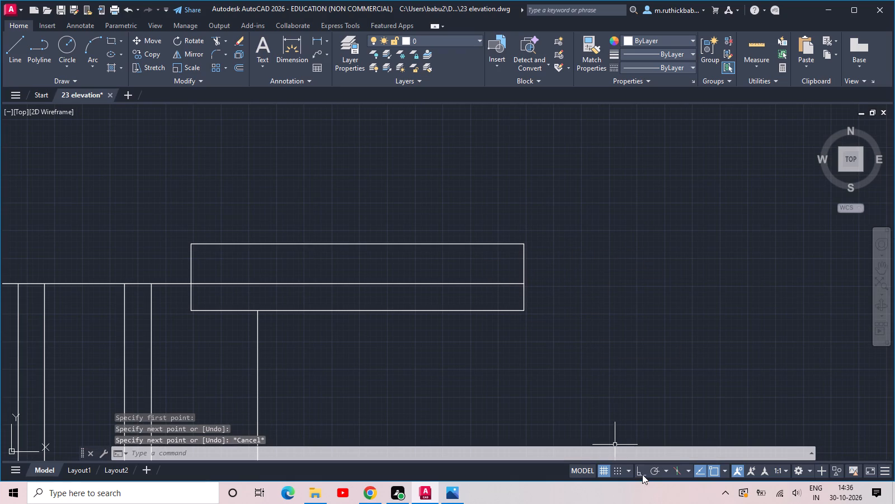
# Turn on Ortho mode.
pyautogui.click(642, 474)
pyautogui.scroll(-2, 639, 408)
pyautogui.moveTo(625, 382); pyautogui.dragTo(607, 266, button='middle')
pyautogui.scroll(1, 553, 329)
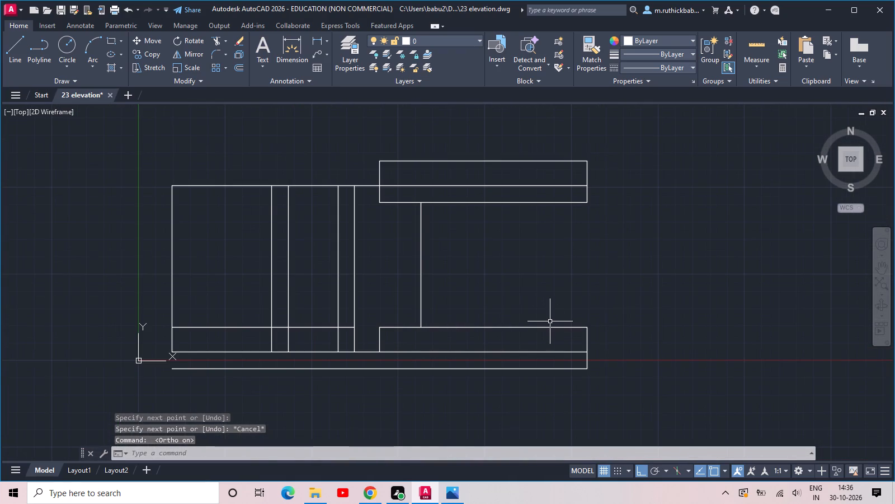
pyautogui.moveTo(560, 301); pyautogui.dragTo(552, 321, button='middle')
pyautogui.scroll(1, 514, 301)
pyautogui.scroll(-1, 514, 301)
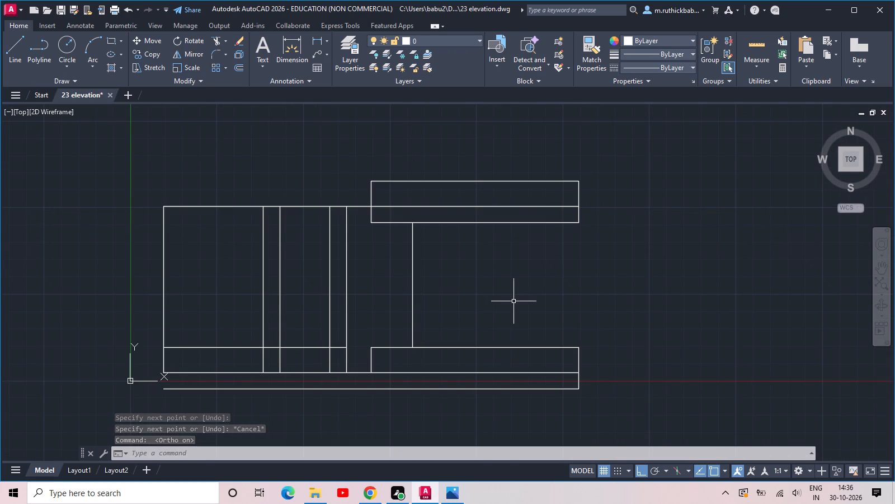
# Insert the imperial Door Elevation block from the architectural tool palette to the right of the elevation, and close the palette.
pyautogui.hotkey('ctrl', '3')
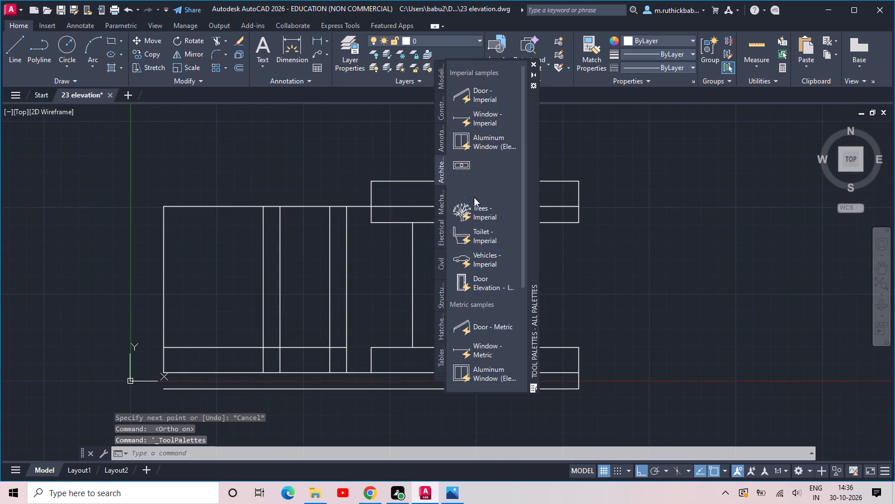
pyautogui.moveTo(477, 288); pyautogui.dragTo(603, 305)
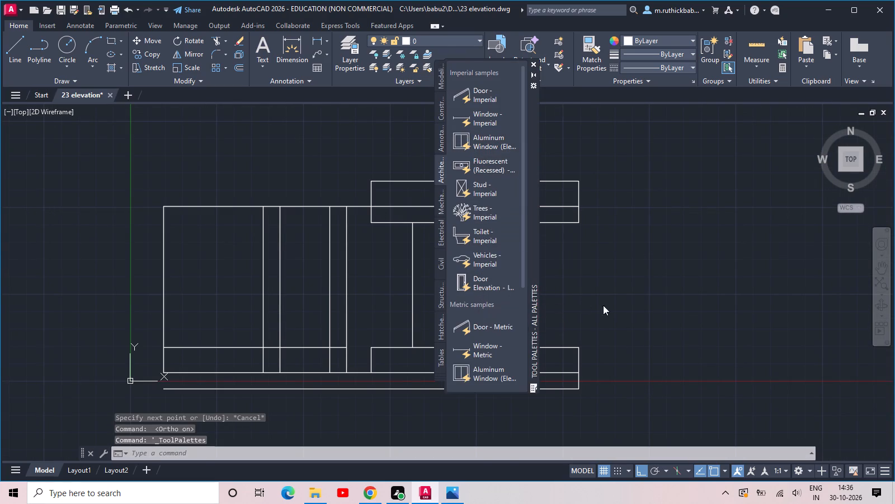
pyautogui.moveTo(603, 305); pyautogui.dragTo(652, 325)
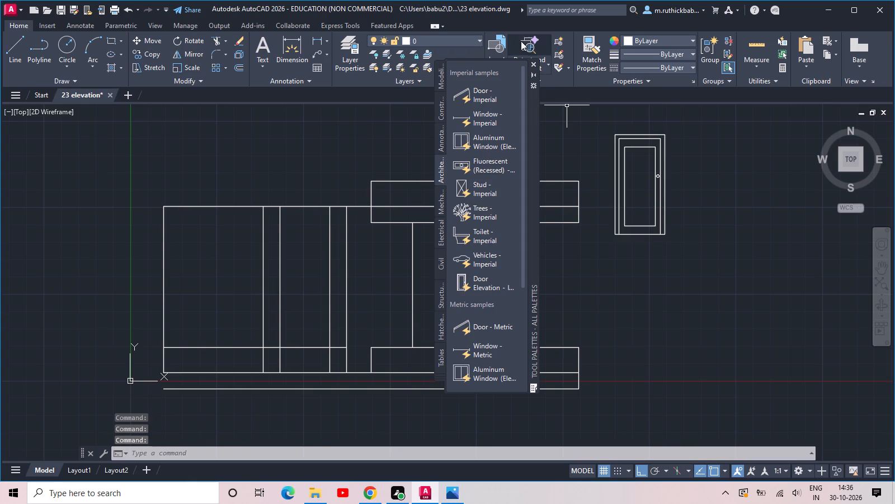
pyautogui.click(535, 63)
# Move the door block onto the top edge of the raised base, beside the vertical wall line under the roof.
pyautogui.moveTo(644, 203); pyautogui.dragTo(632, 222)
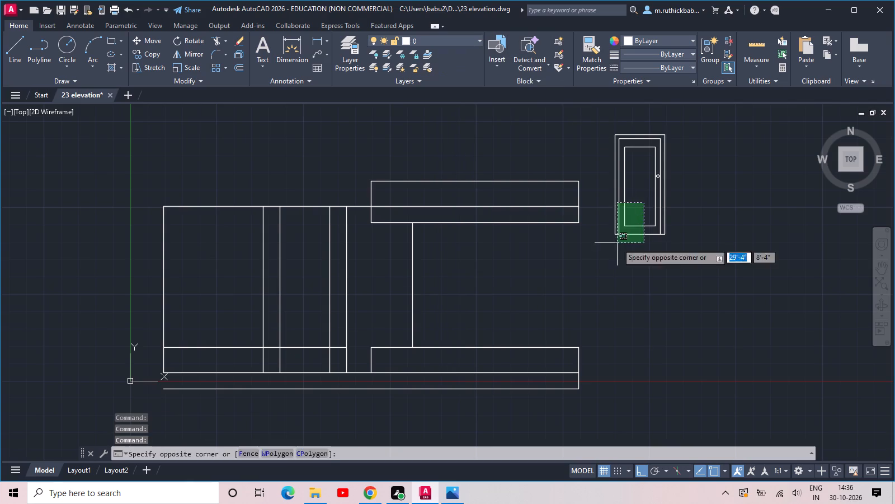
pyautogui.click(617, 243)
pyautogui.click(616, 235)
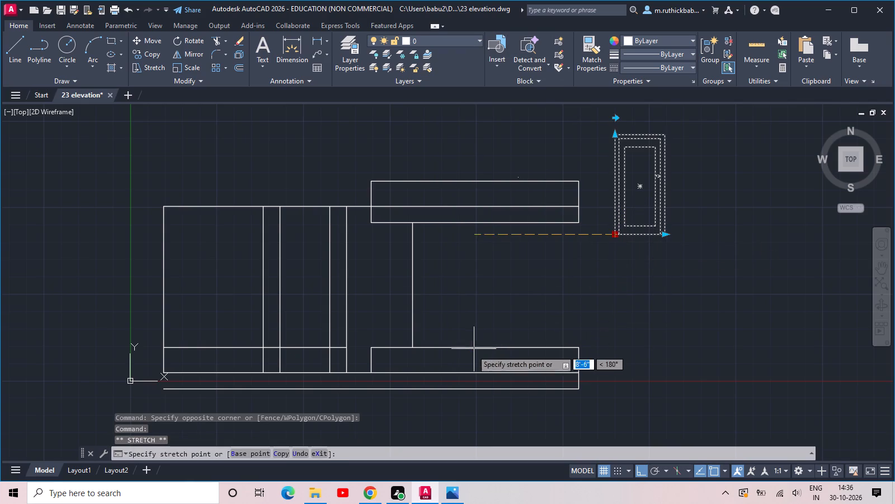
pyautogui.click(433, 347)
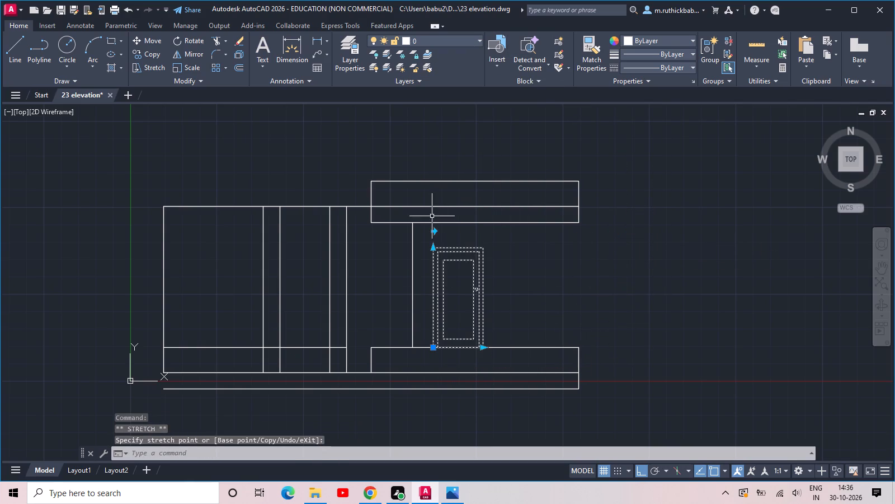
# Stretch the door taller to just below the roof band and widen it to 3'-4".
pyautogui.click(432, 250)
pyautogui.click(436, 226)
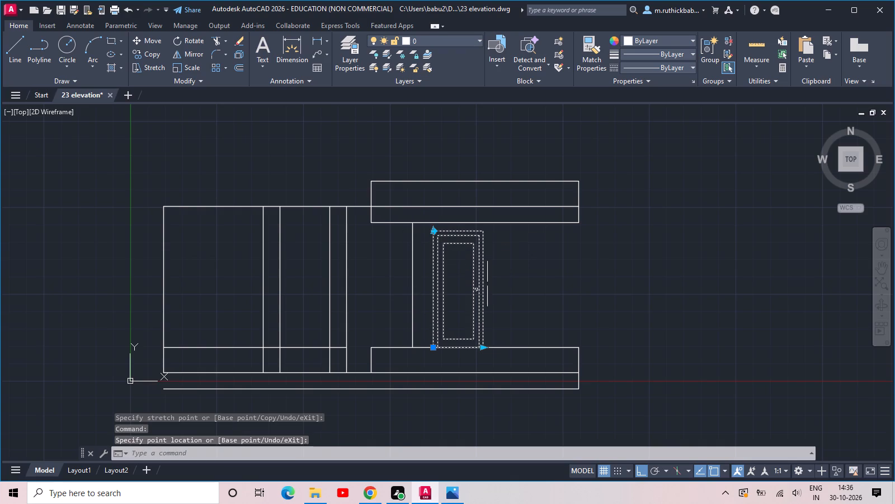
pyautogui.click(484, 347)
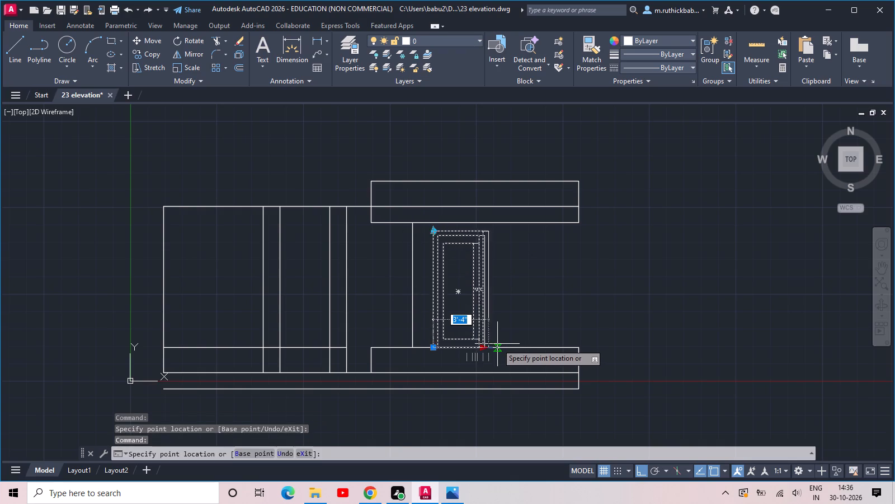
pyautogui.click(502, 344)
# Shift the door along the base's top edge until it stands close to the vertical wall line.
pyautogui.click(433, 349)
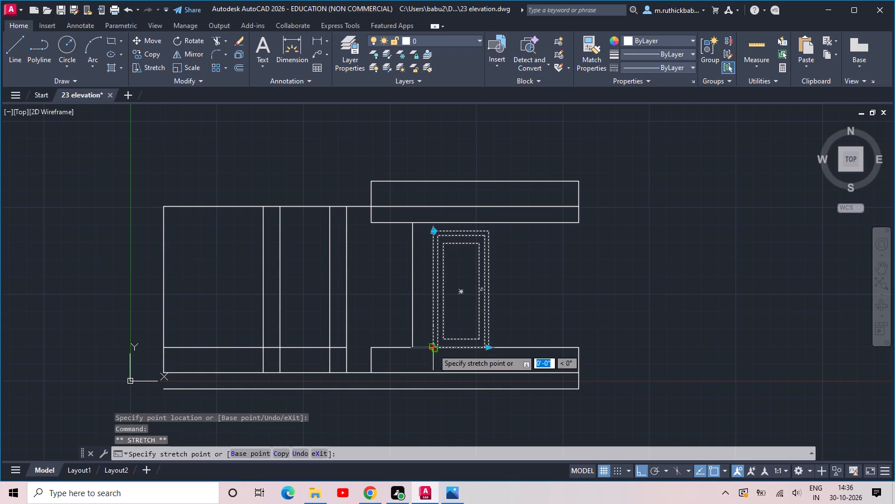
pyautogui.click(419, 347)
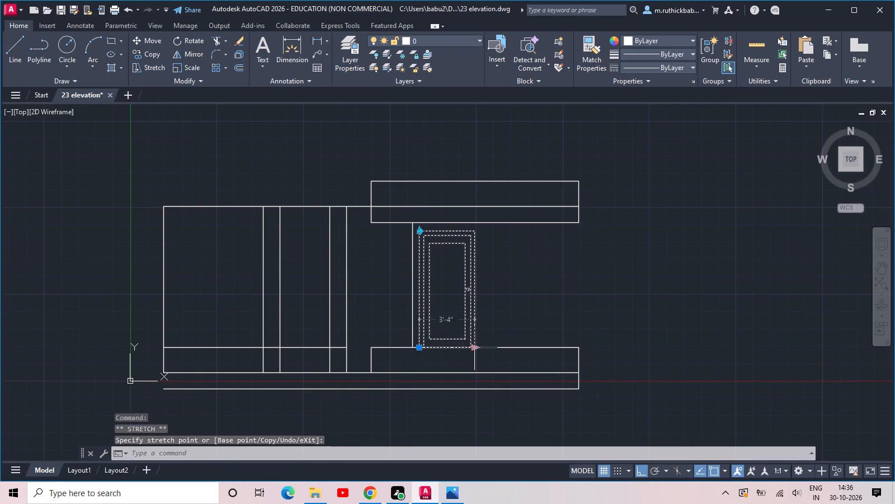
pyautogui.click(472, 348)
pyautogui.click(481, 349)
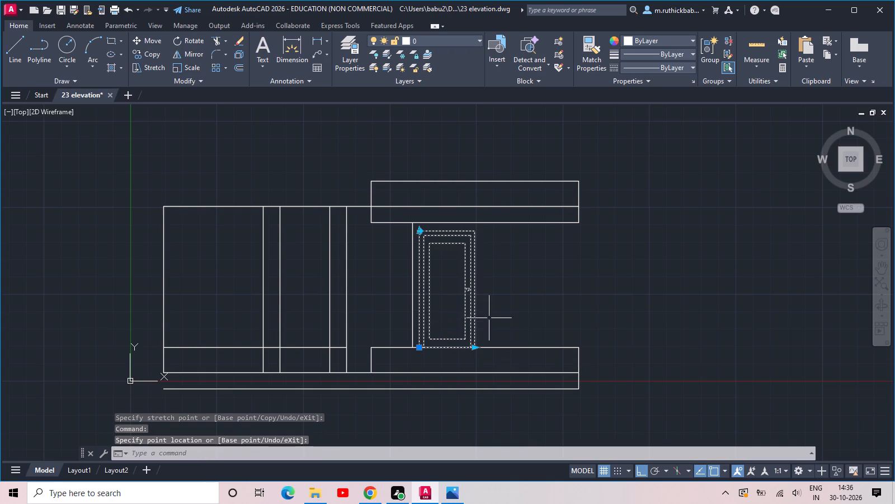
pyautogui.moveTo(522, 311); pyautogui.dragTo(512, 286, button='middle')
pyautogui.scroll(1, 517, 279)
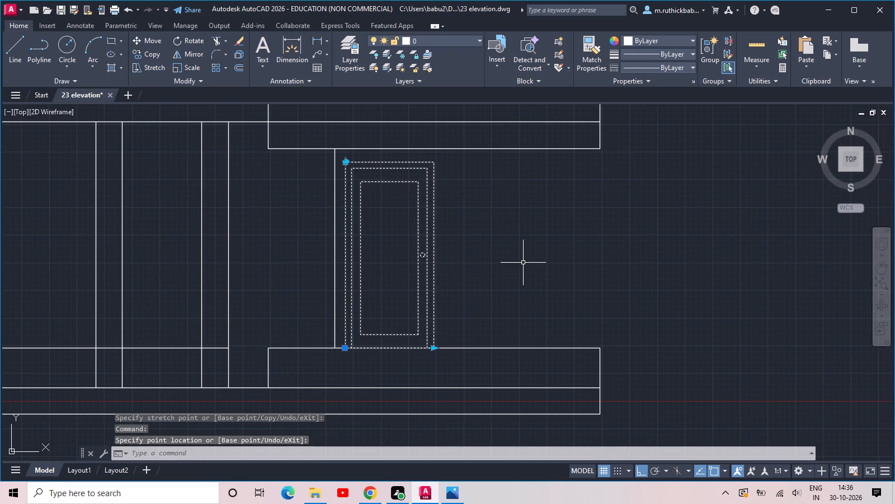
pyautogui.scroll(-1, 524, 262)
pyautogui.scroll(1, 435, 314)
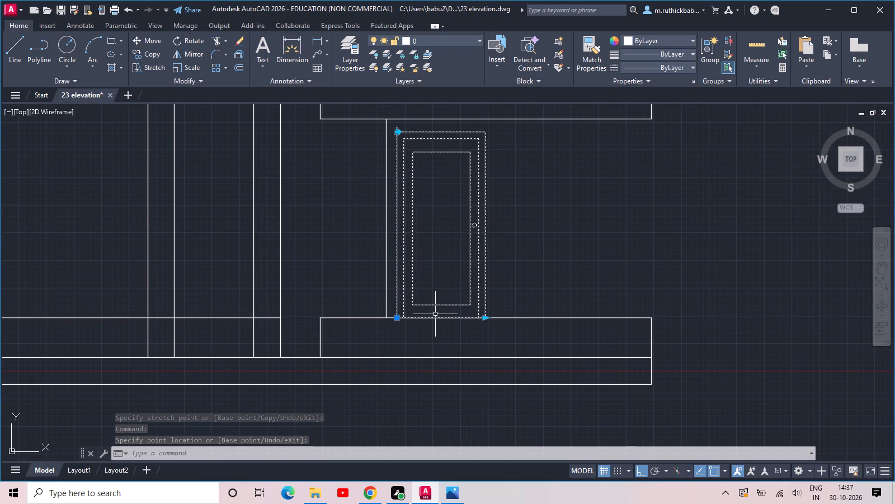
pyautogui.press('Escape')
pyautogui.moveTo(554, 278); pyautogui.dragTo(531, 304, button='middle')
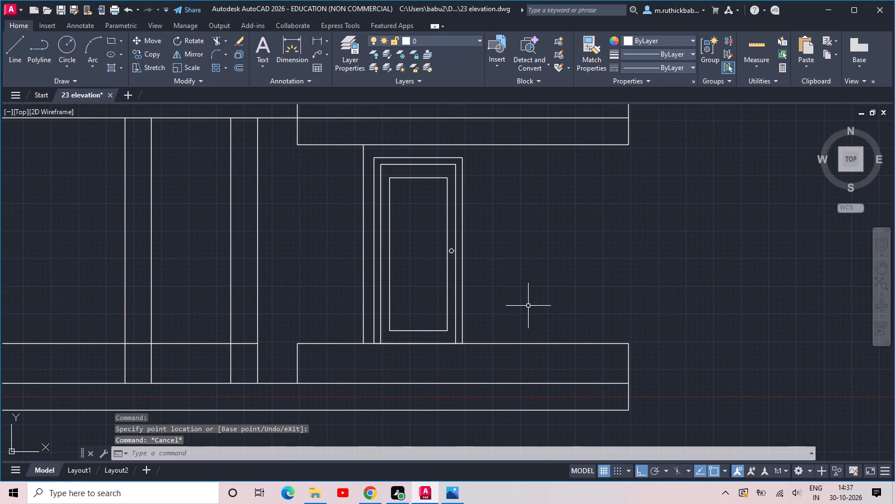
# Draw a 6'-3" by 2' railing rectangle from the door's bottom outer corner to above the base's outer end.
pyautogui.write('rec')
pyautogui.press('space')
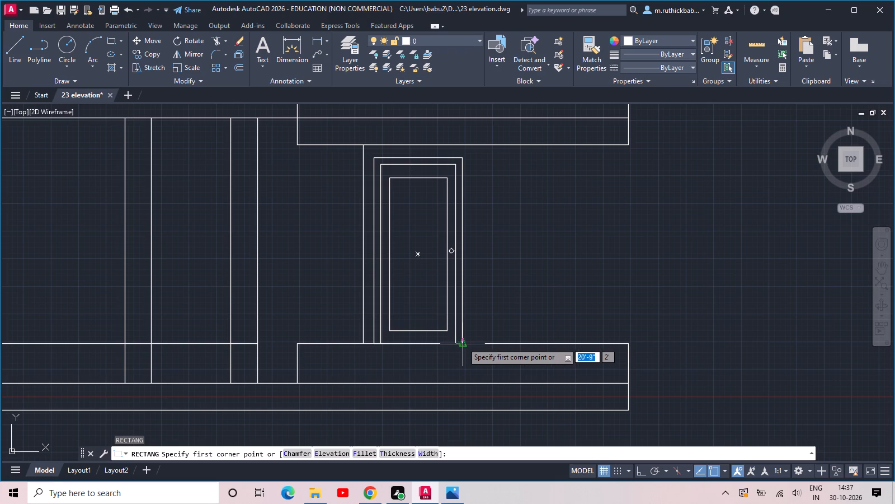
pyautogui.click(464, 343)
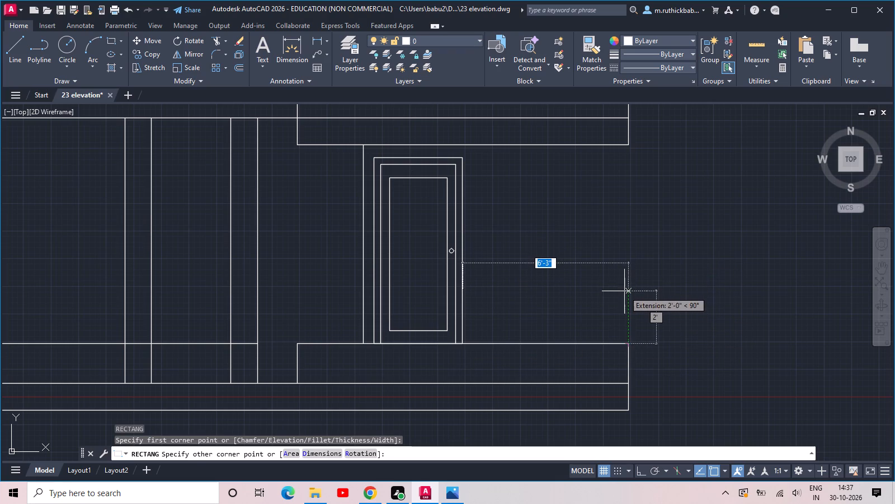
pyautogui.click(624, 291)
pyautogui.press('Escape')
pyautogui.scroll(1, 564, 342)
pyautogui.scroll(-1, 558, 334)
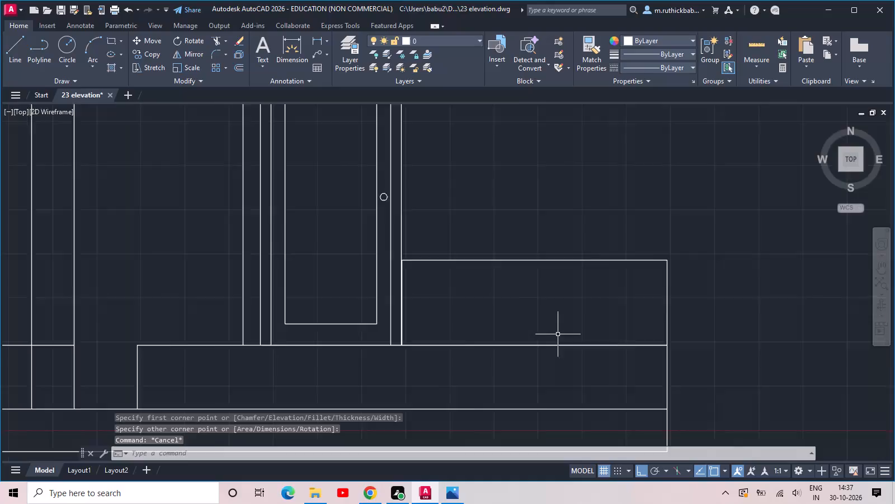
pyautogui.scroll(1, 504, 312)
pyautogui.scroll(-1, 504, 312)
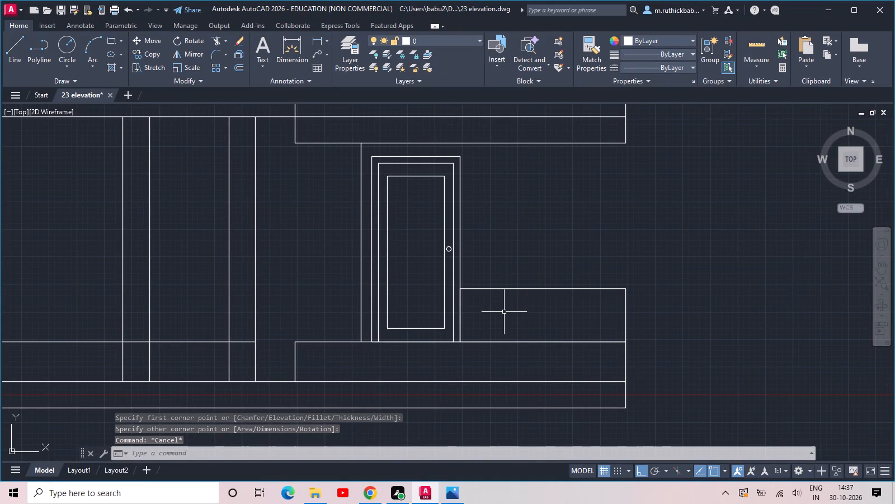
pyautogui.moveTo(504, 312); pyautogui.dragTo(510, 317, button='middle')
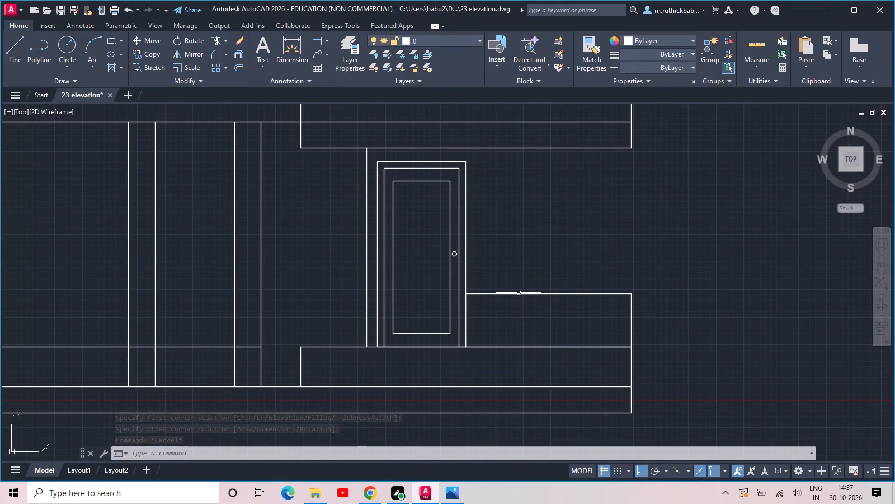
# Draw a baluster rectangle about 3" wide inside the railing near the door, from its top edge to its bottom edge.
pyautogui.press('r')
pyautogui.press('e')
pyautogui.press('c')
pyautogui.press('space')
pyautogui.click(495, 292)
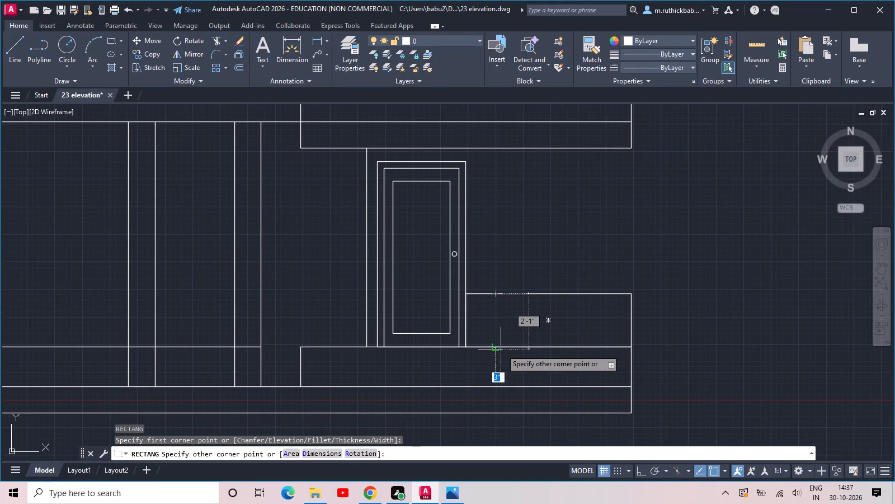
pyautogui.click(502, 351)
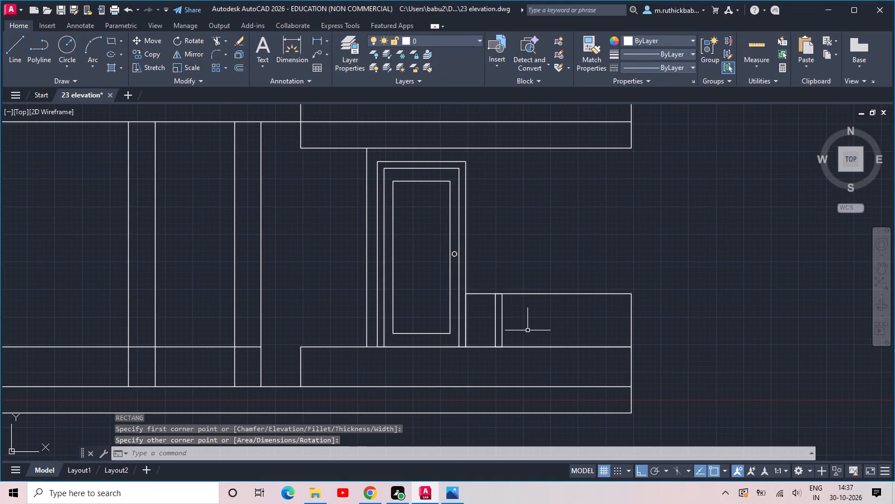
# Copy the narrow baluster twice along the railing away from the door, the first copy about 1'-4" from the original.
pyautogui.moveTo(527, 330); pyautogui.dragTo(518, 323)
pyautogui.click(480, 305)
pyautogui.press('c')
pyautogui.write('o')
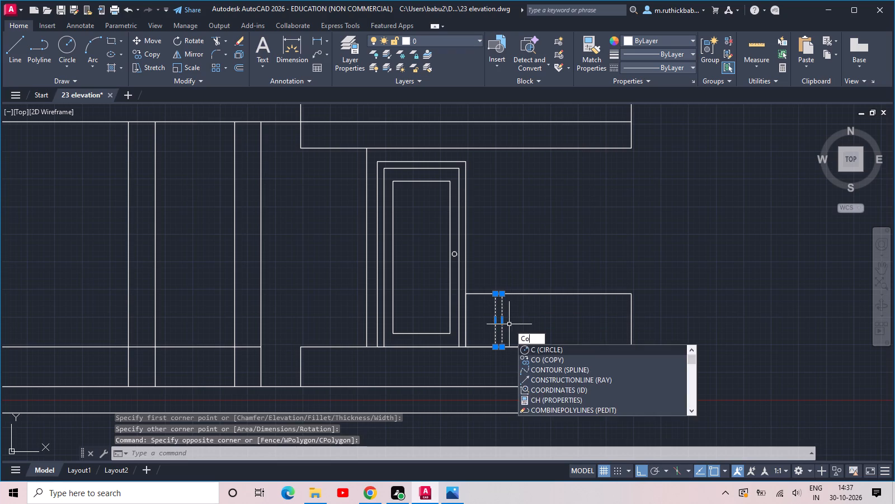
pyautogui.press('space')
pyautogui.moveTo(501, 344); pyautogui.dragTo(508, 344)
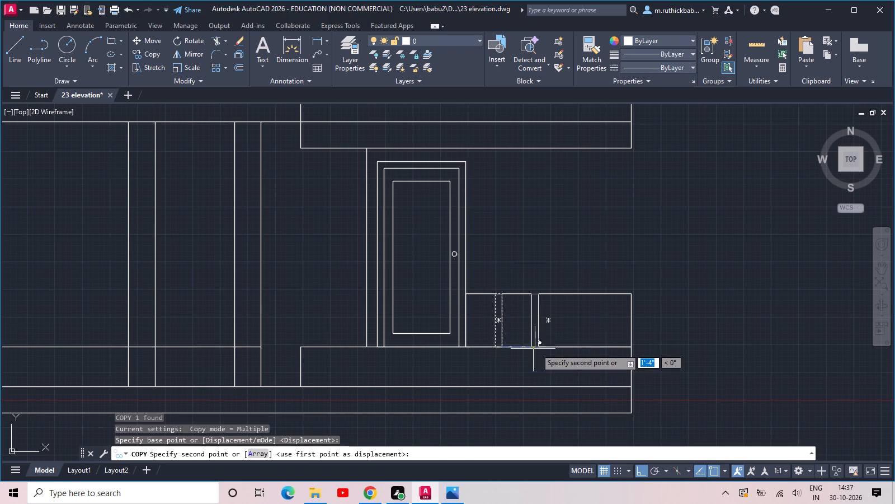
pyautogui.click(535, 349)
pyautogui.click(576, 354)
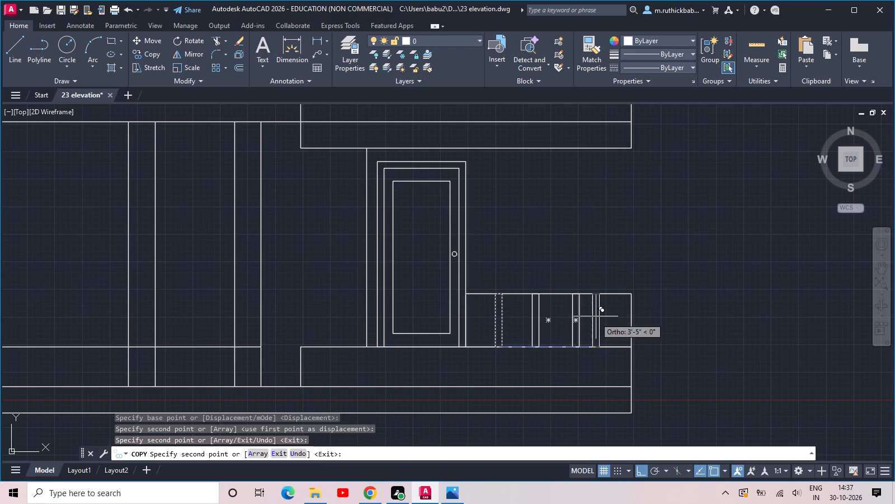
pyautogui.press('Escape')
# Delete the horizontal line crossing the lower part of the wall and column lines on the side without the door.
pyautogui.scroll(-2, 600, 308)
pyautogui.moveTo(548, 266); pyautogui.dragTo(562, 311, button='middle')
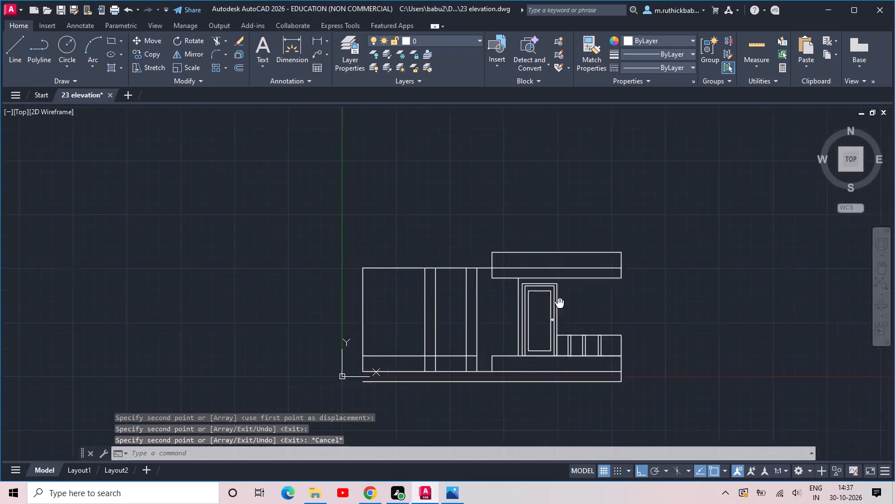
pyautogui.moveTo(562, 311); pyautogui.dragTo(576, 340, button='middle')
pyautogui.scroll(1, 581, 316)
pyautogui.scroll(-1, 580, 312)
pyautogui.moveTo(587, 328); pyautogui.dragTo(569, 235, button='middle')
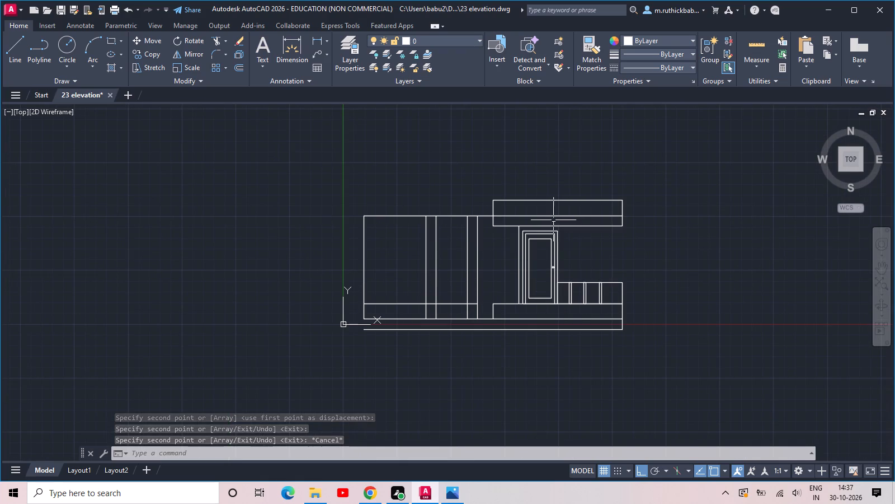
pyautogui.scroll(1, 553, 259)
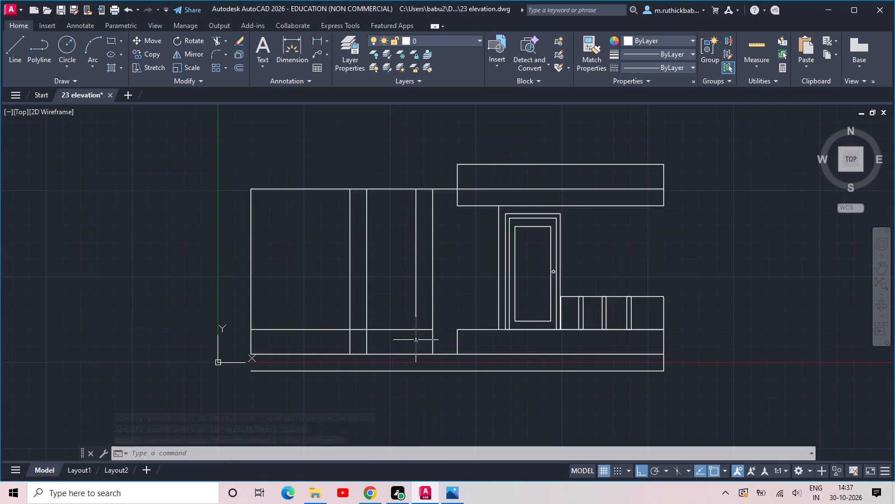
pyautogui.click(384, 335)
pyautogui.click(382, 328)
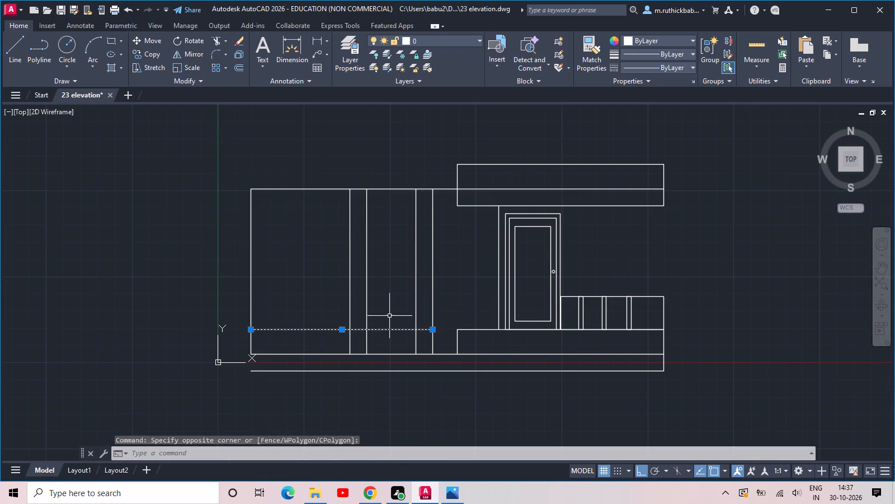
pyautogui.press('Delete')
# Draw a rectangle about 1' by 2" spanning the column nearest the door, in its upper half.
pyautogui.scroll(2, 431, 258)
pyautogui.scroll(-1, 429, 237)
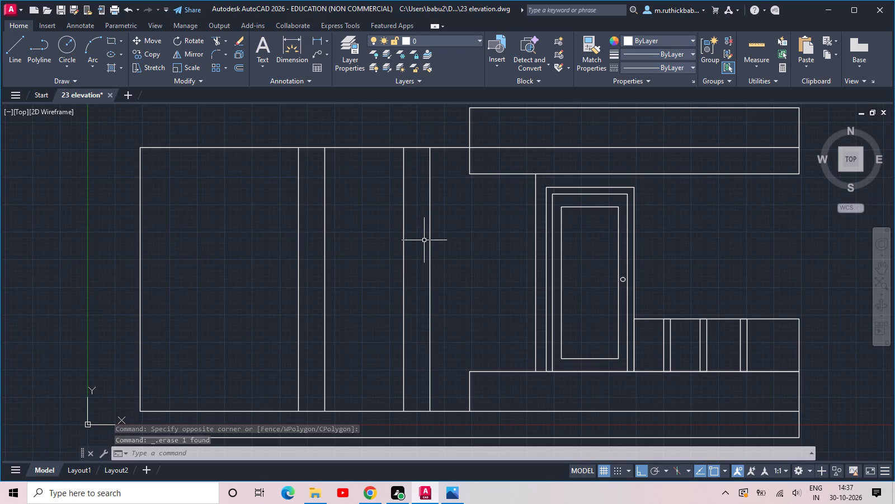
pyautogui.write('rec')
pyautogui.press('space')
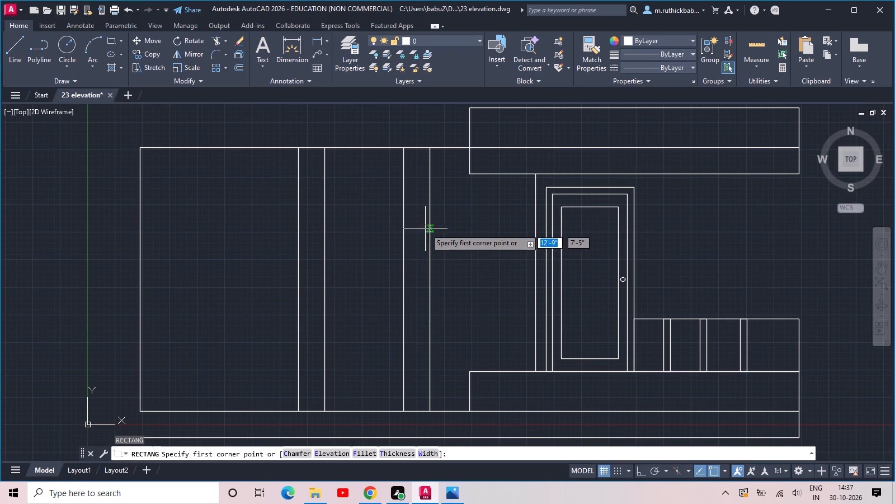
pyautogui.moveTo(425, 228); pyautogui.dragTo(433, 301, button='middle')
pyautogui.click(410, 312)
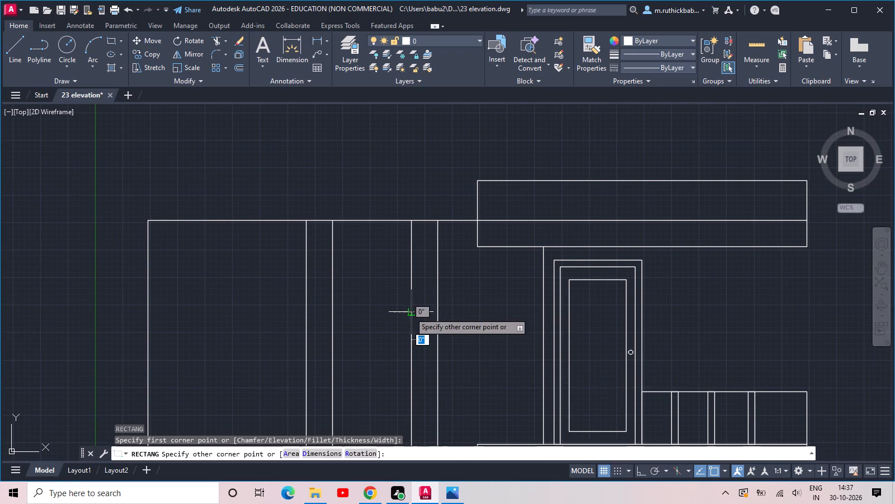
pyautogui.scroll(2, 434, 319)
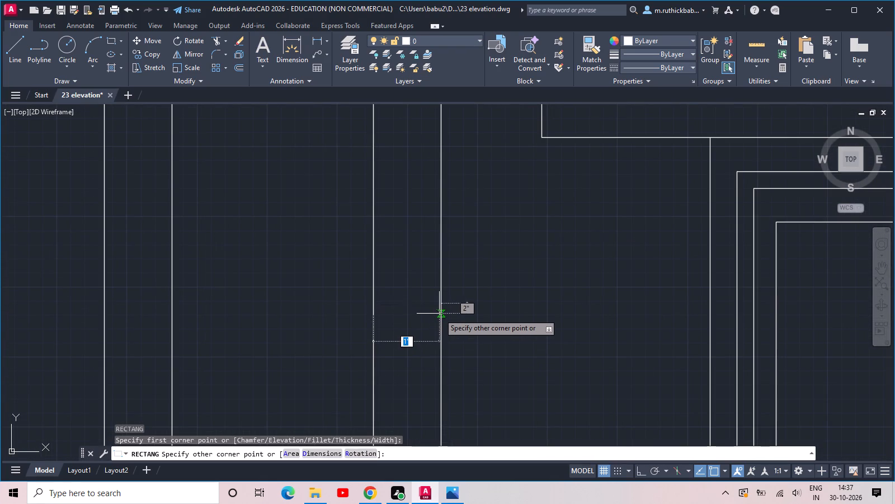
pyautogui.click(441, 315)
# Copy the thin crossbar rectangle straight down the same column twice, at roughly even spacing.
pyautogui.moveTo(424, 326); pyautogui.dragTo(423, 319)
pyautogui.click(411, 288)
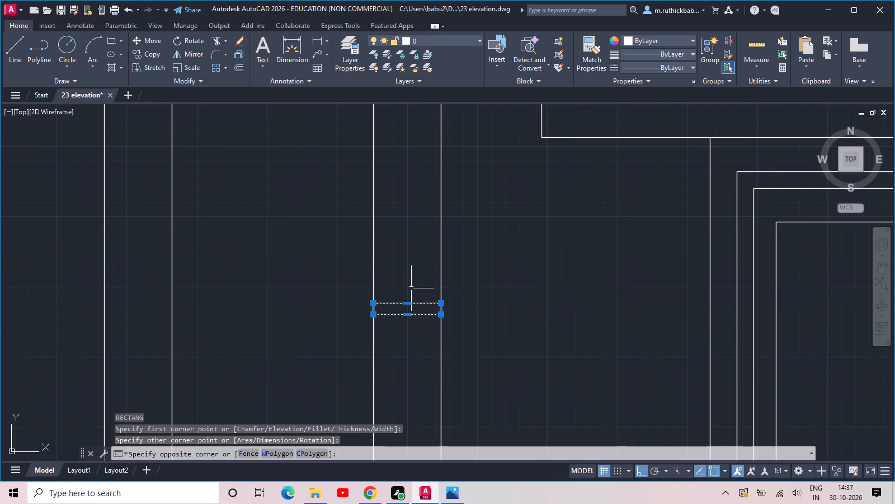
pyautogui.press('c')
pyautogui.write('o')
pyautogui.press('space')
pyautogui.scroll(-2, 439, 304)
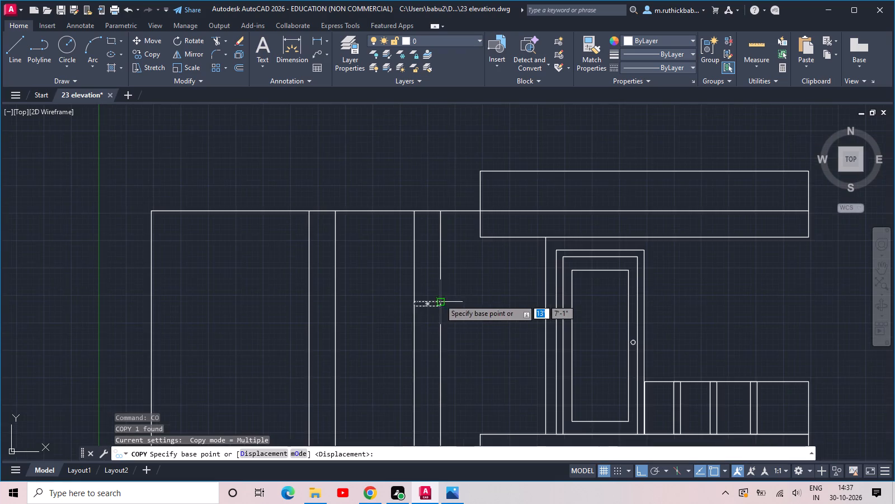
pyautogui.moveTo(443, 288); pyautogui.dragTo(454, 142, button='middle')
pyautogui.moveTo(454, 142); pyautogui.dragTo(448, 183, button='middle')
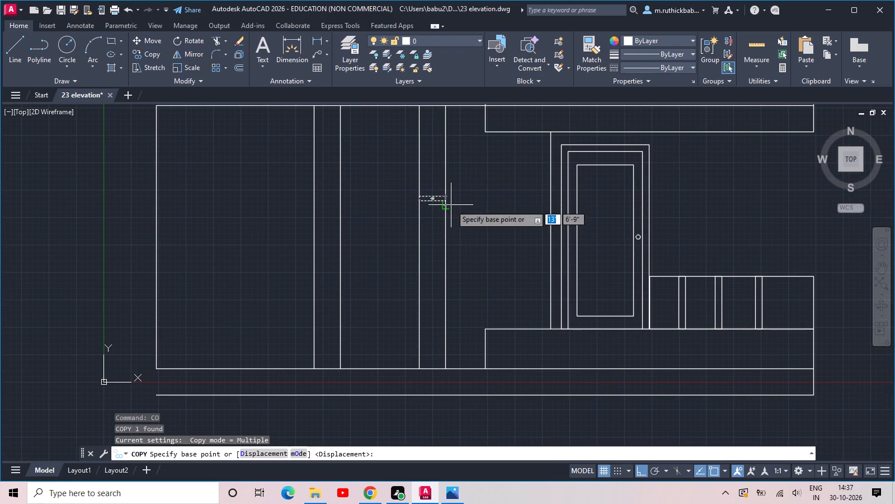
pyautogui.click(447, 203)
pyautogui.click(445, 264)
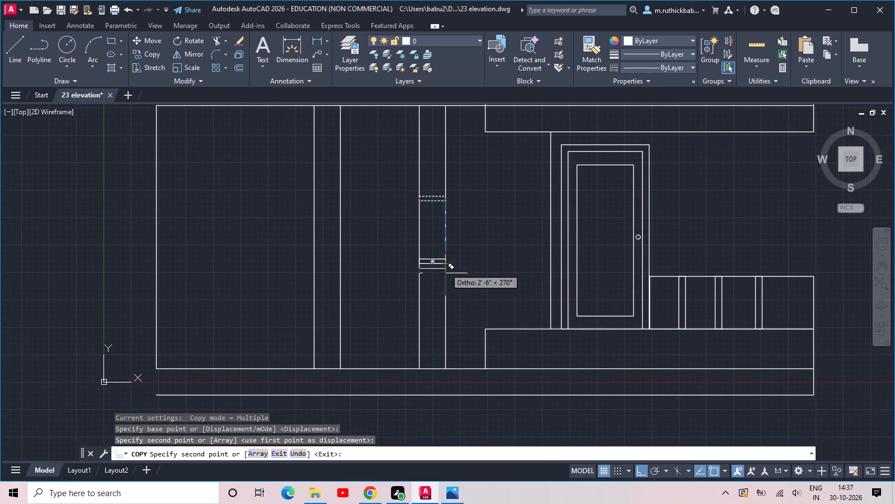
pyautogui.click(445, 330)
pyautogui.press('Escape')
pyautogui.scroll(-1, 452, 282)
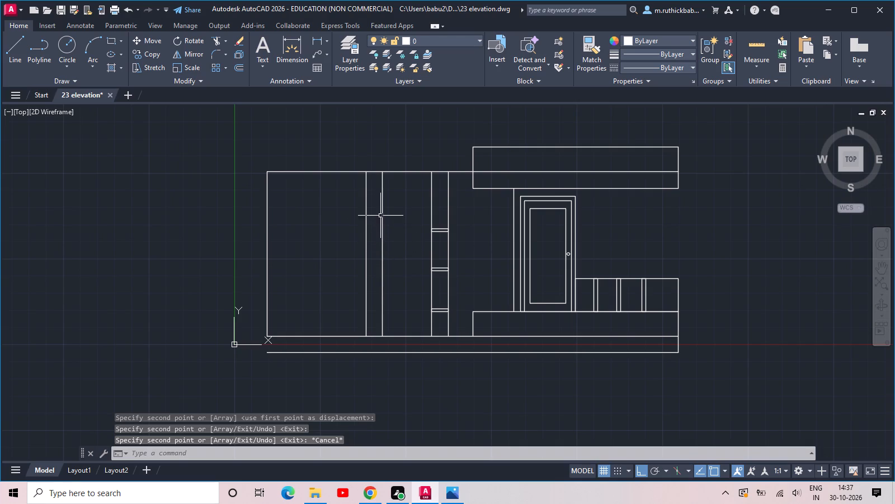
pyautogui.moveTo(387, 195); pyautogui.dragTo(391, 220, button='middle')
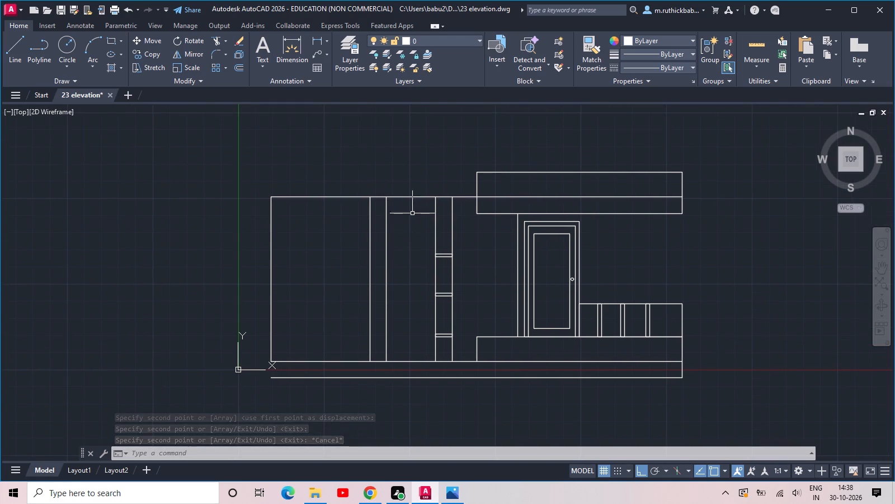
# Draw a horizontal line between the facing edges of the two columns, about 1' below the wall's top line.
pyautogui.scroll(2, 412, 213)
pyautogui.scroll(-1, 408, 222)
pyautogui.write('l')
pyautogui.press('space')
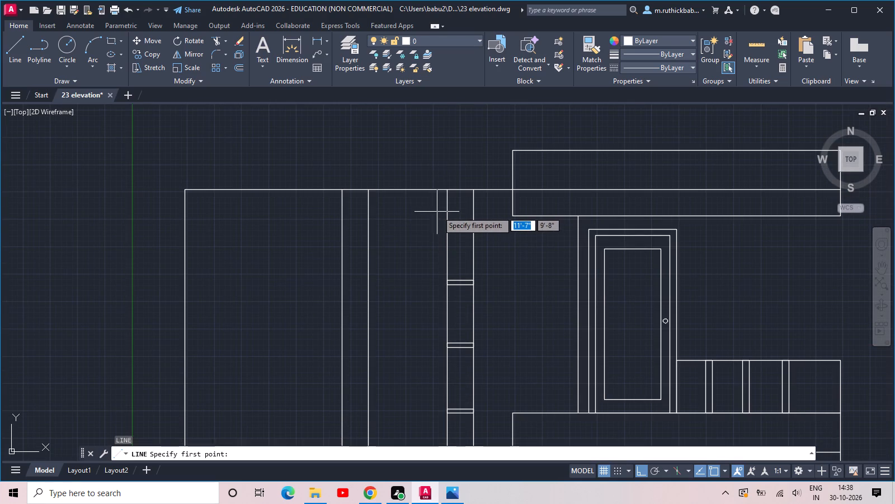
pyautogui.click(446, 216)
pyautogui.click(370, 214)
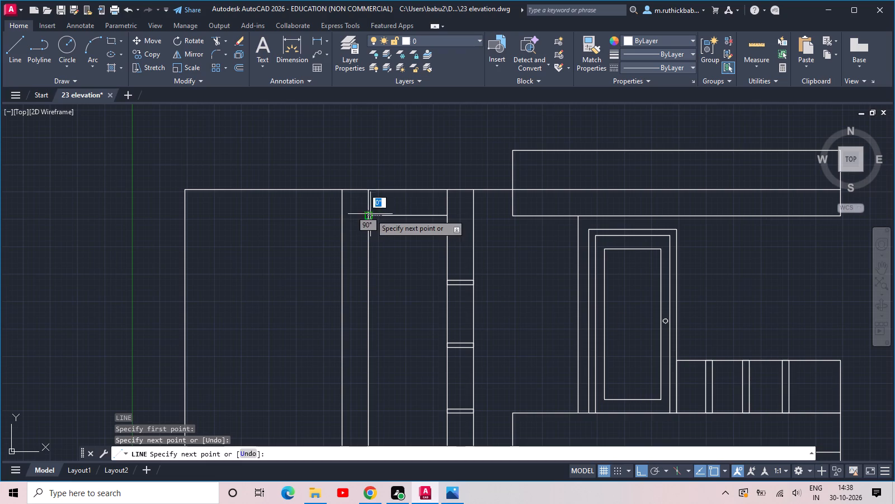
pyautogui.press('space')
# Offset the wall's bottom line upward by the picked 1' gap between the wall top and the new horizontal line, and regenerate the drawing.
pyautogui.write('off')
pyautogui.press('space')
pyautogui.click(368, 191)
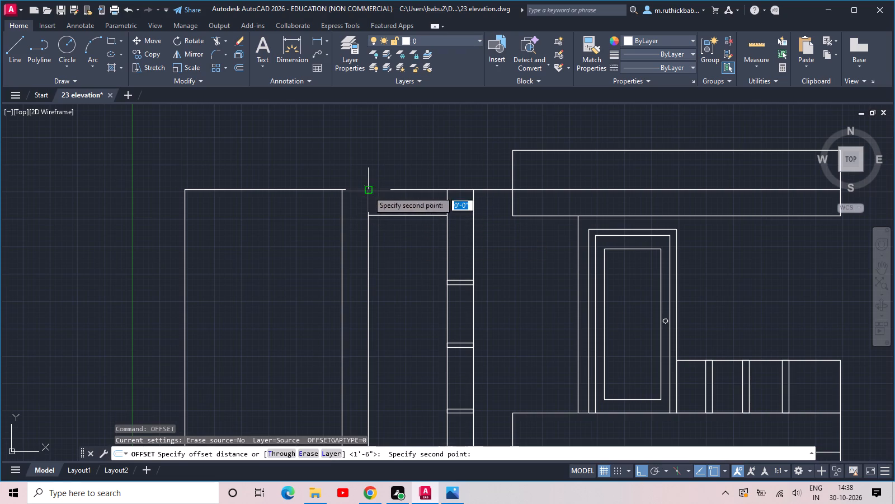
pyautogui.click(366, 216)
pyautogui.scroll(-2, 370, 213)
pyautogui.moveTo(387, 277); pyautogui.dragTo(384, 244, button='middle')
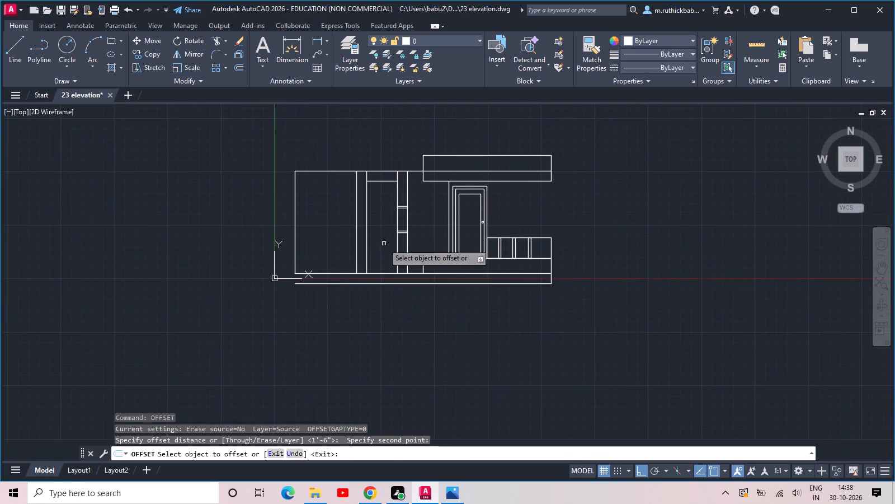
pyautogui.scroll(2, 380, 273)
pyautogui.click(382, 274)
pyautogui.click(382, 260)
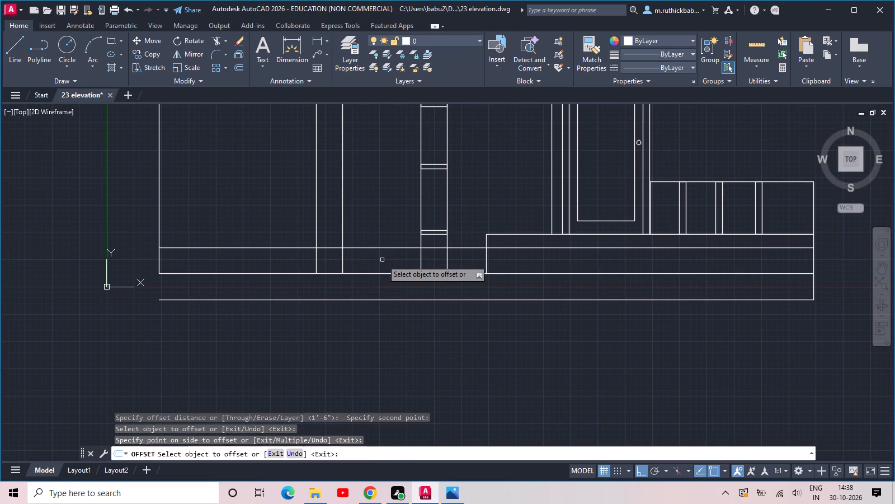
pyautogui.press('Escape')
pyautogui.write('re')
pyautogui.press('space')
pyautogui.press('space')
pyautogui.press('Escape')
pyautogui.press('Escape')
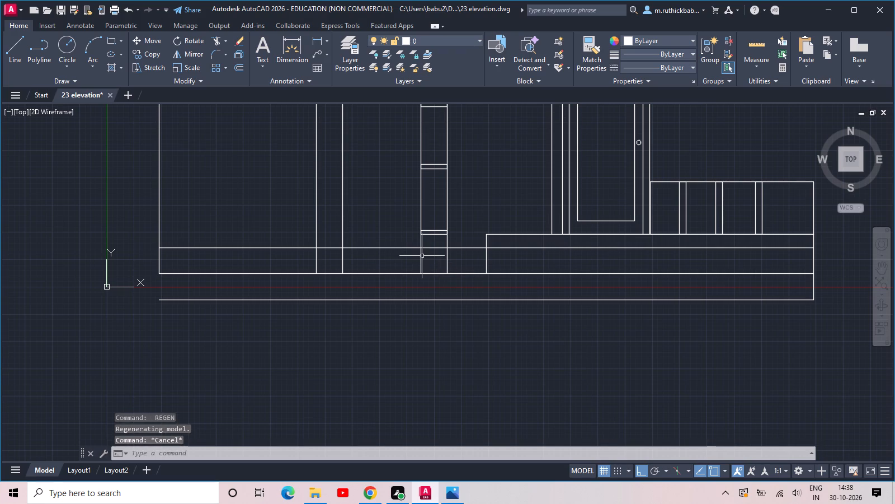
# Trim the offset horizontal line where it crosses the two columns.
pyautogui.write('tr')
pyautogui.press('space')
pyautogui.press('space')
pyautogui.click(429, 255)
pyautogui.click(429, 247)
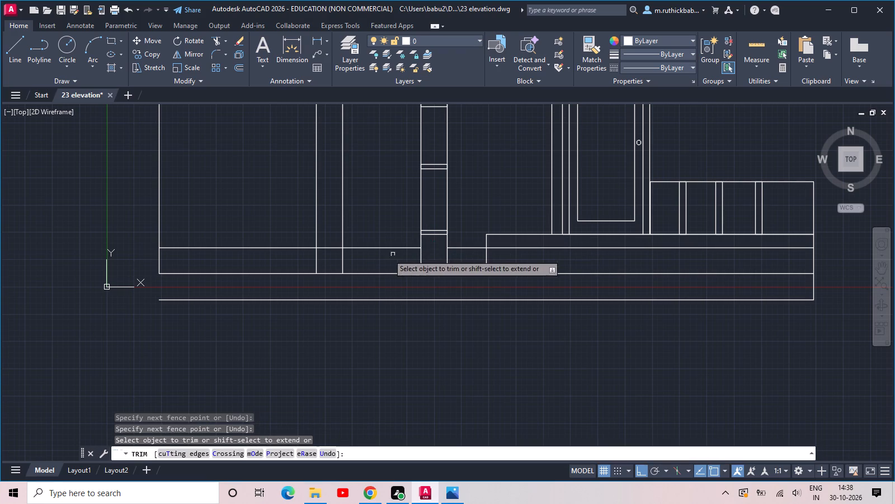
pyautogui.click(330, 256)
pyautogui.click(330, 241)
pyautogui.press('Escape')
# Delete the two leftover pieces of the offset line outside the columns, keeping the piece between them.
pyautogui.click(299, 251)
pyautogui.click(276, 229)
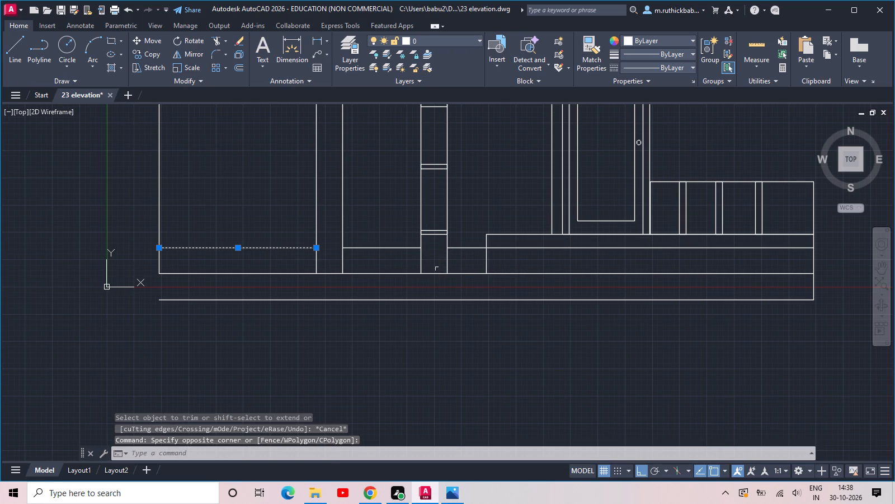
pyautogui.click(472, 259)
pyautogui.click(464, 239)
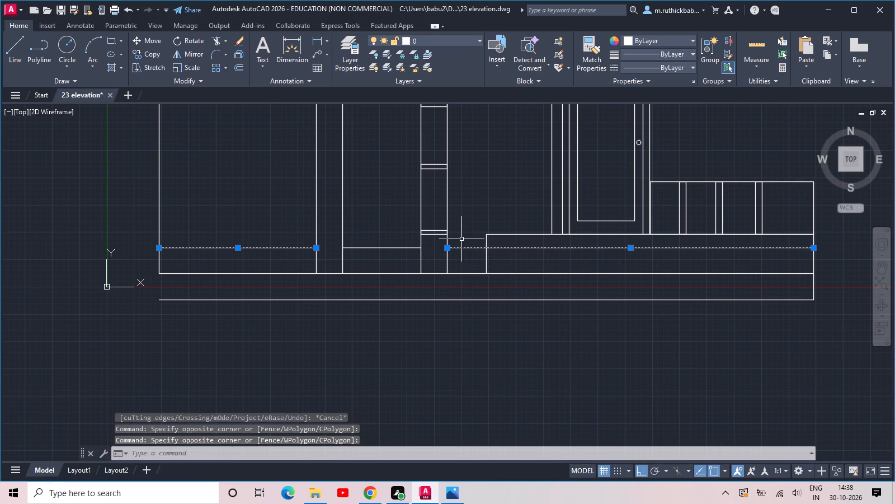
pyautogui.press('Delete')
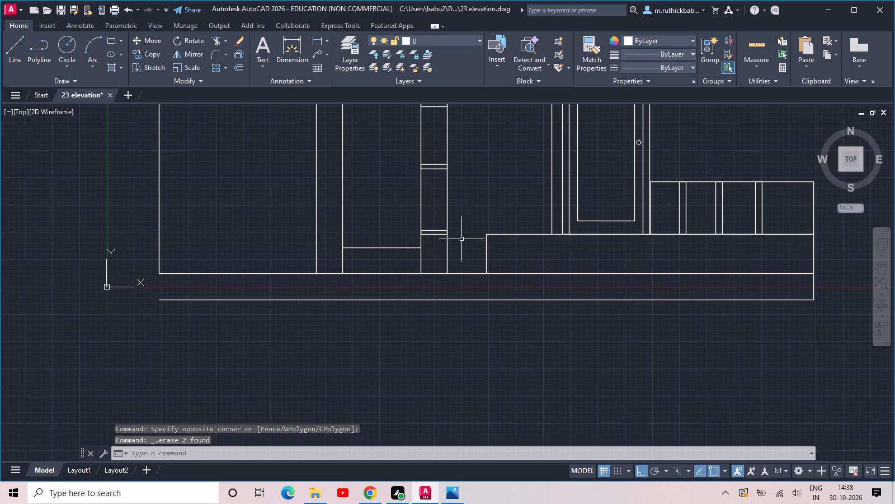
# Trim the facing column edges below the lower horizontal line and above the upper one to leave a closed rectangle.
pyautogui.write('tr')
pyautogui.press('space')
pyautogui.press('space')
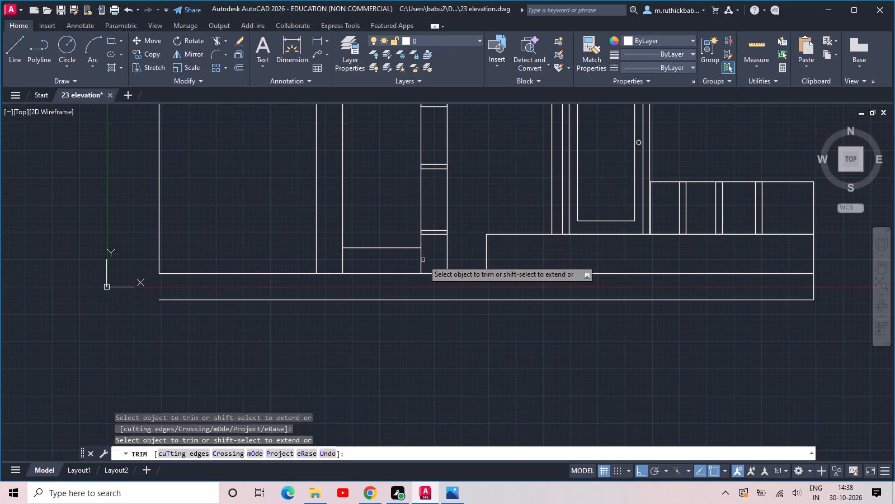
pyautogui.moveTo(426, 260); pyautogui.dragTo(416, 260)
pyautogui.click(340, 259)
pyautogui.scroll(-2, 339, 239)
pyautogui.moveTo(353, 215); pyautogui.dragTo(378, 343, button='middle')
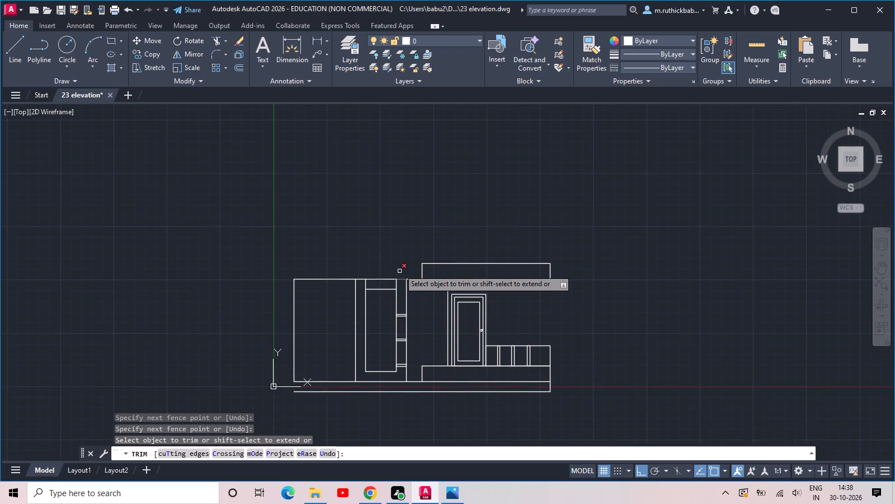
pyautogui.scroll(2, 399, 265)
pyautogui.moveTo(398, 305); pyautogui.dragTo(378, 303)
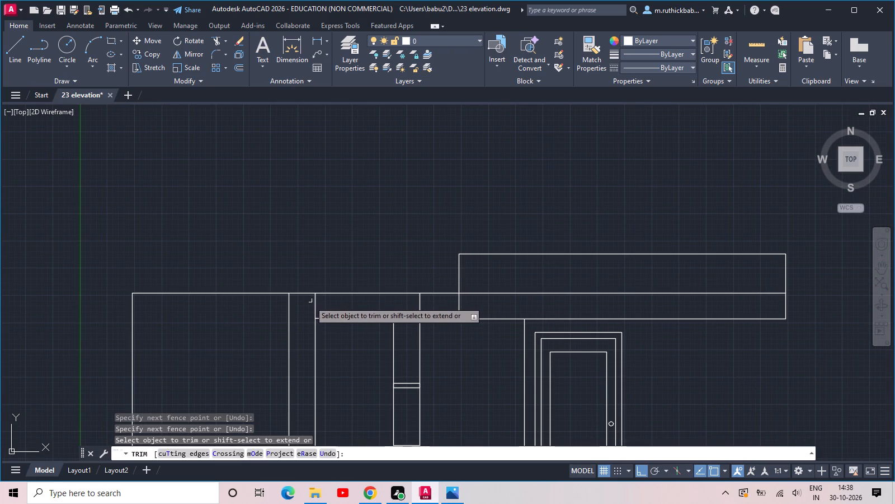
pyautogui.click(315, 301)
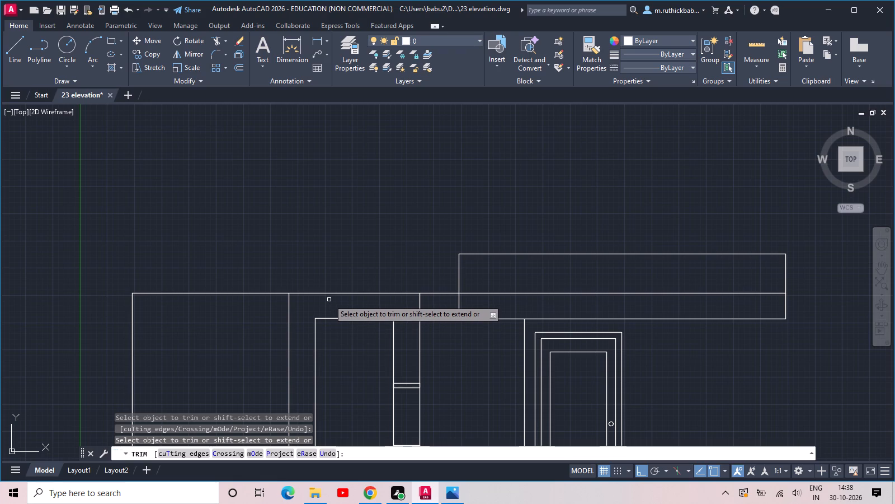
pyautogui.scroll(-2, 346, 284)
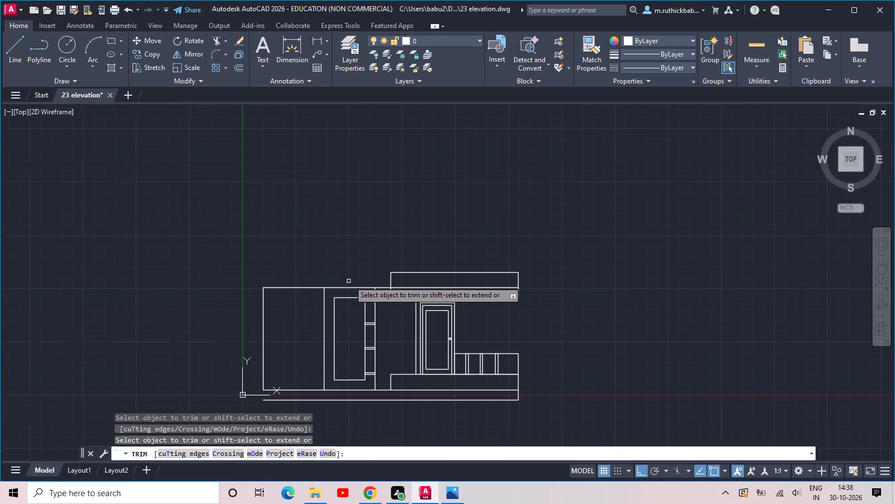
pyautogui.moveTo(277, 362); pyautogui.dragTo(357, 306, button='middle')
pyautogui.press('Escape')
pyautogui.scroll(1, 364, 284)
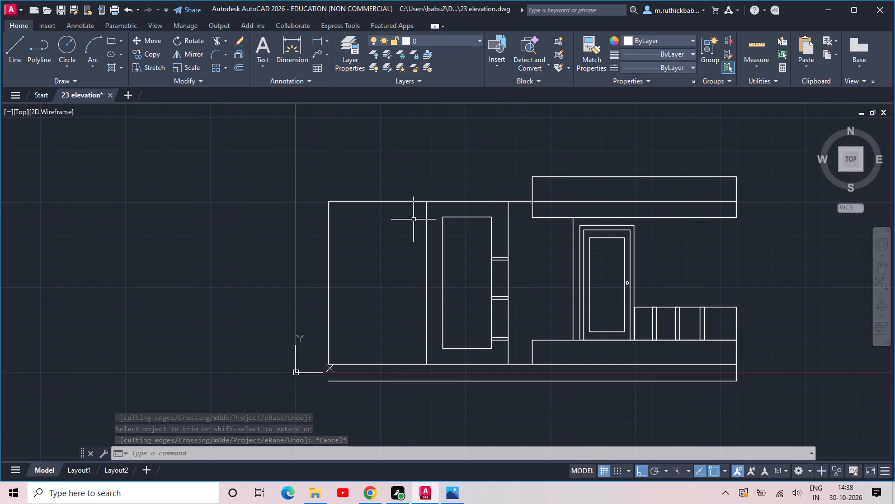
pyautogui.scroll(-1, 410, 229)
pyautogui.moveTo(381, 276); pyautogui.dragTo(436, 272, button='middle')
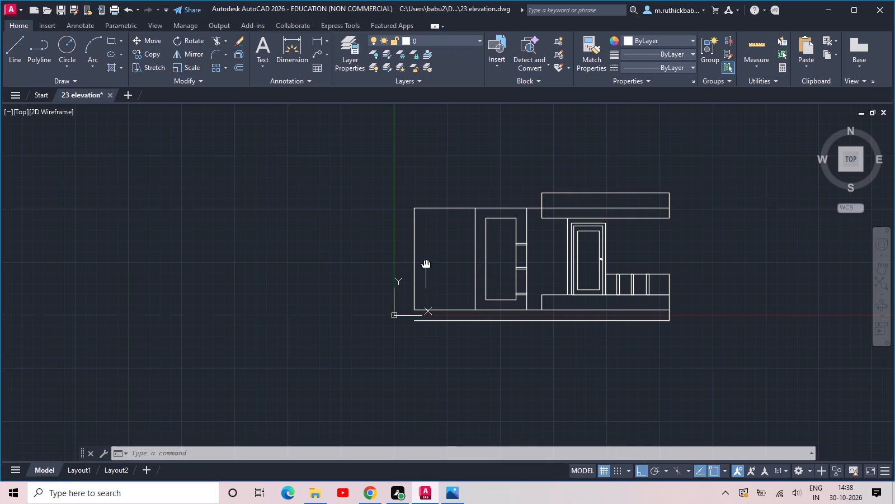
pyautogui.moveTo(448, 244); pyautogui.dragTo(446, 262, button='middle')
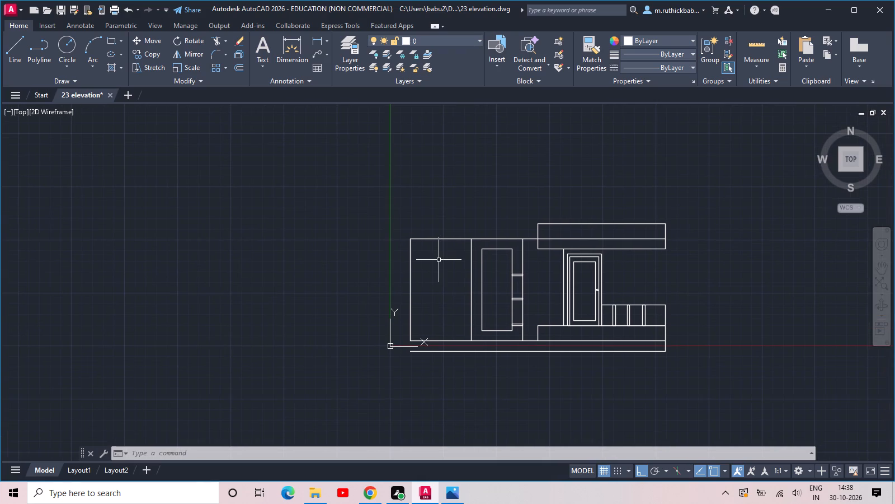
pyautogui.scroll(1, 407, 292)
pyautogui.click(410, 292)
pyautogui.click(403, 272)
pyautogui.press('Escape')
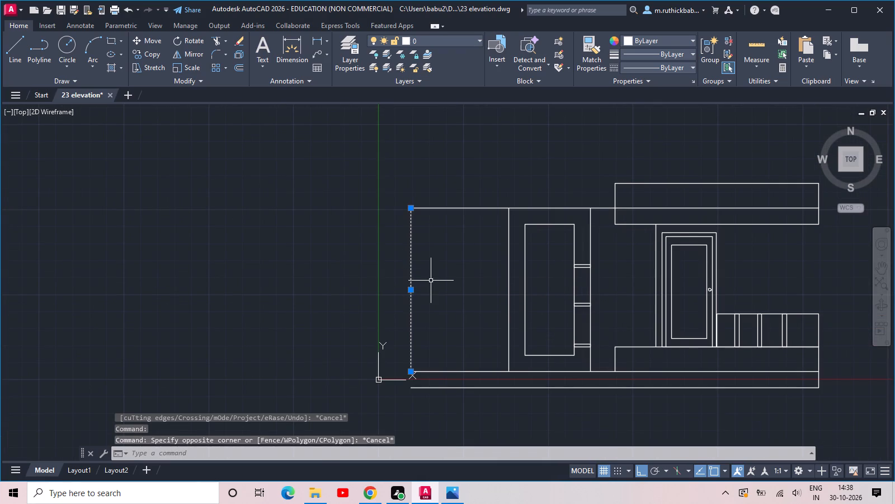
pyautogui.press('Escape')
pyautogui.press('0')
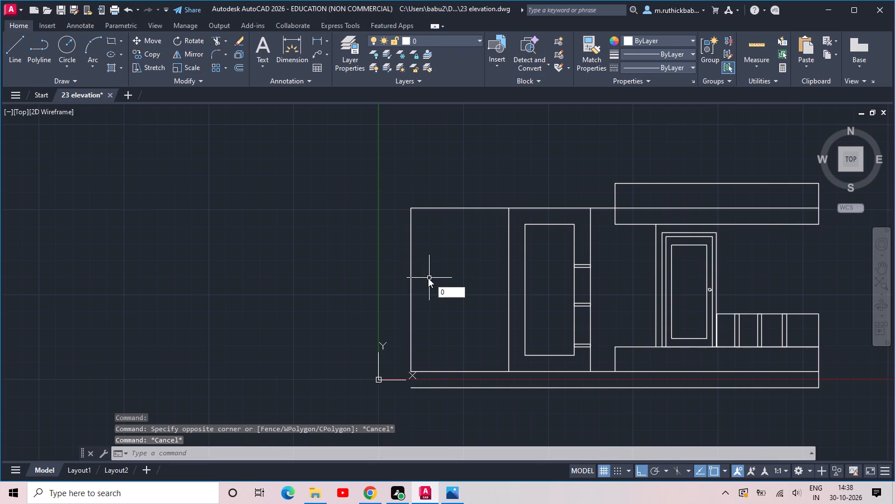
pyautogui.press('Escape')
# Offset the wall's outer vertical edge, on the side away from the door, 12" inward.
pyautogui.press('o')
pyautogui.write('ff')
pyautogui.press('space')
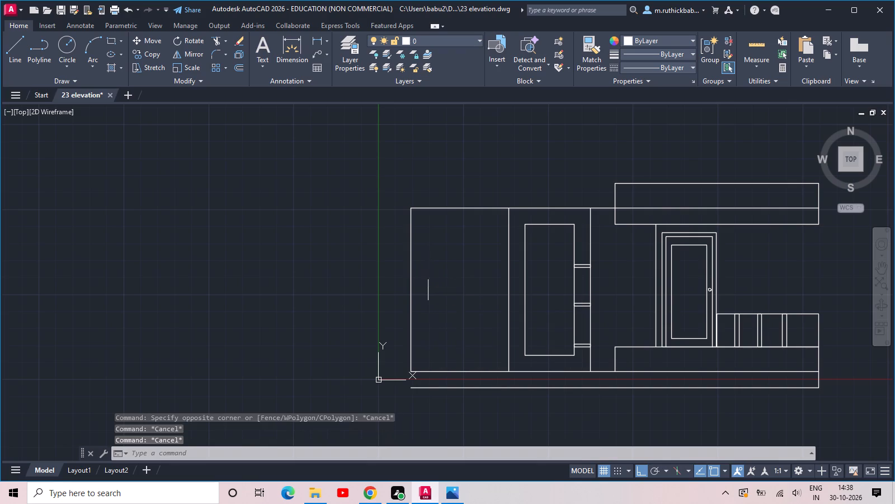
pyautogui.write('12')
pyautogui.press('space')
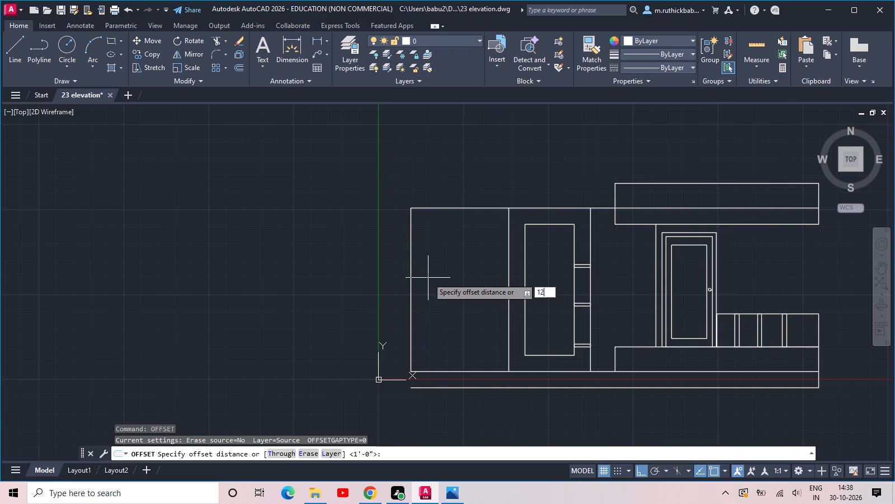
pyautogui.click(409, 290)
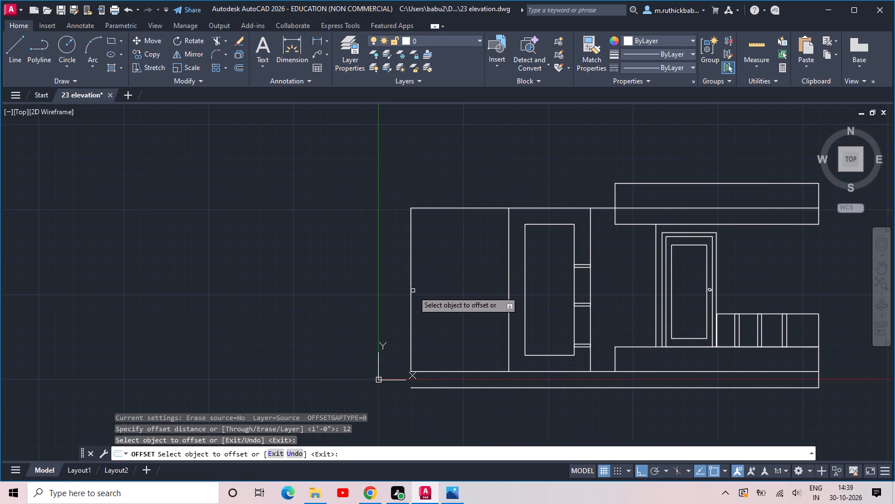
pyautogui.click(411, 295)
pyautogui.click(461, 294)
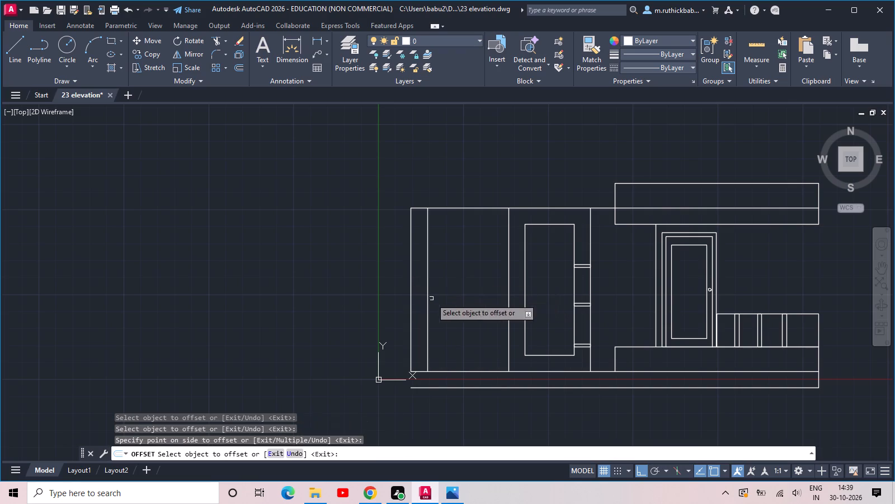
# Offset the new vertical line a further 5" into the wall.
pyautogui.click(427, 302)
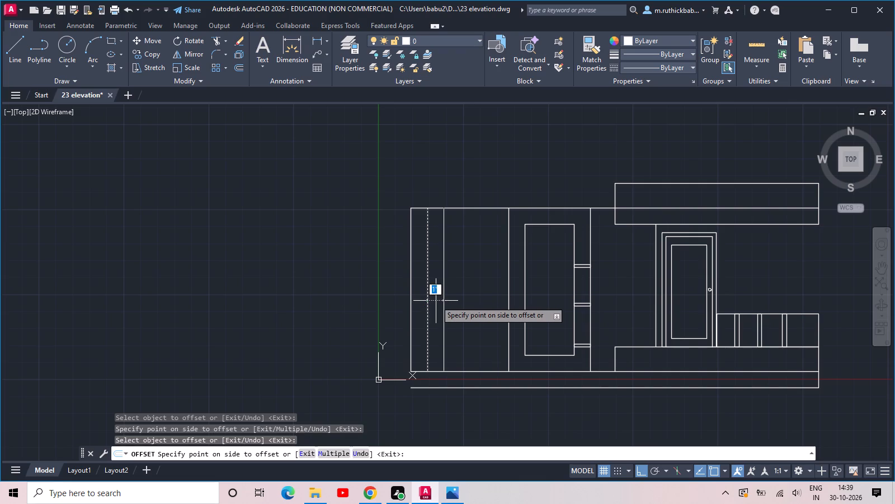
pyautogui.write('5')
pyautogui.press('space')
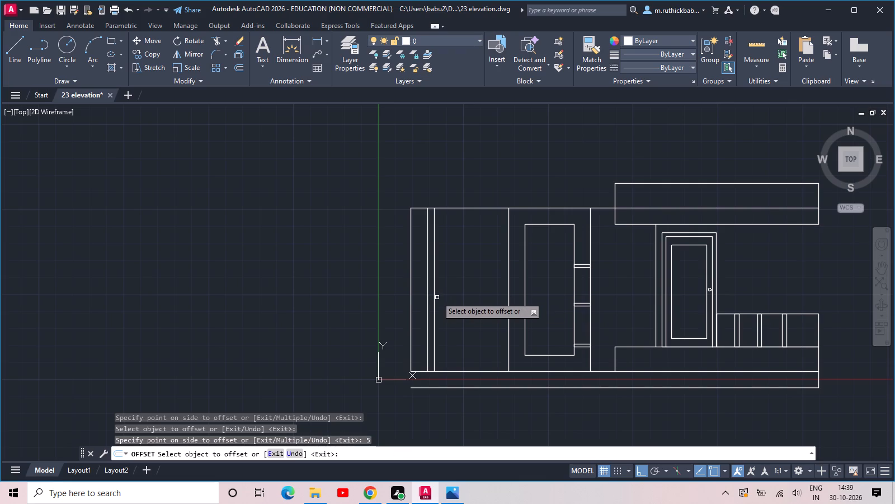
pyautogui.press('Escape')
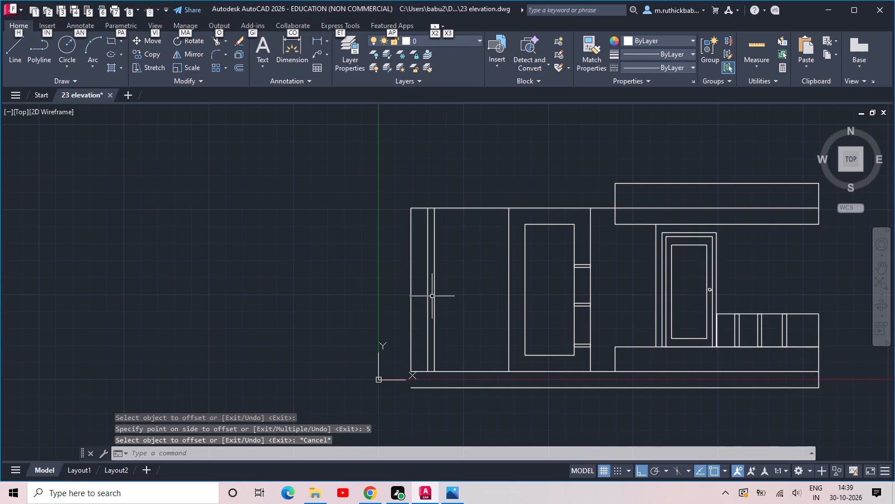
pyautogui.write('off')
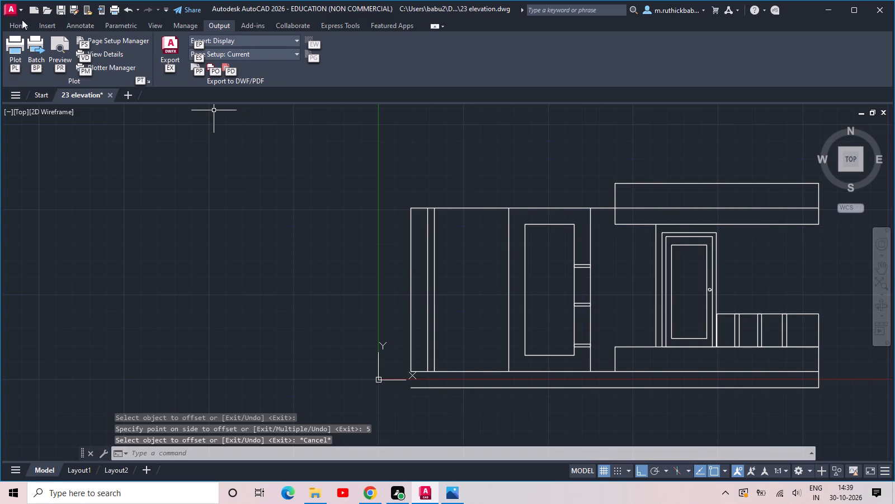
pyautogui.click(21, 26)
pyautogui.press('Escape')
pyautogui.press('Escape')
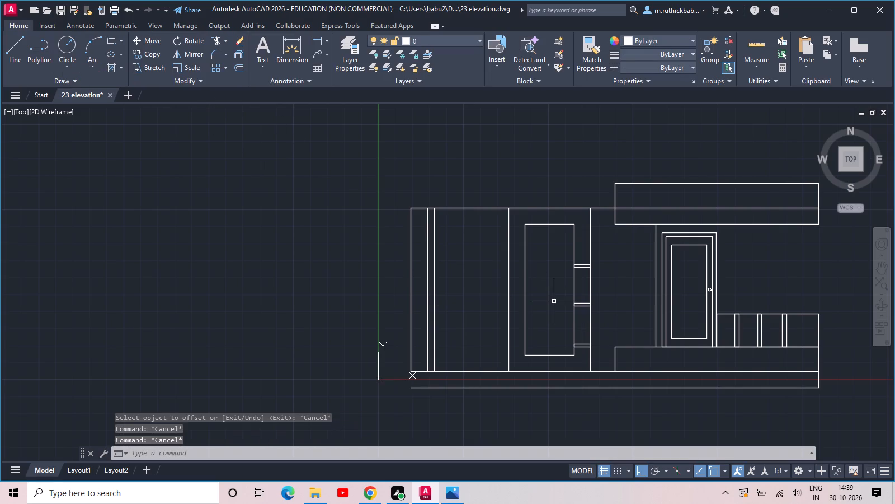
# Add two more vertical lines toward the columns by successive 5" offsets, starting from the innermost offset line.
pyautogui.press('o')
pyautogui.write('ff')
pyautogui.press('space')
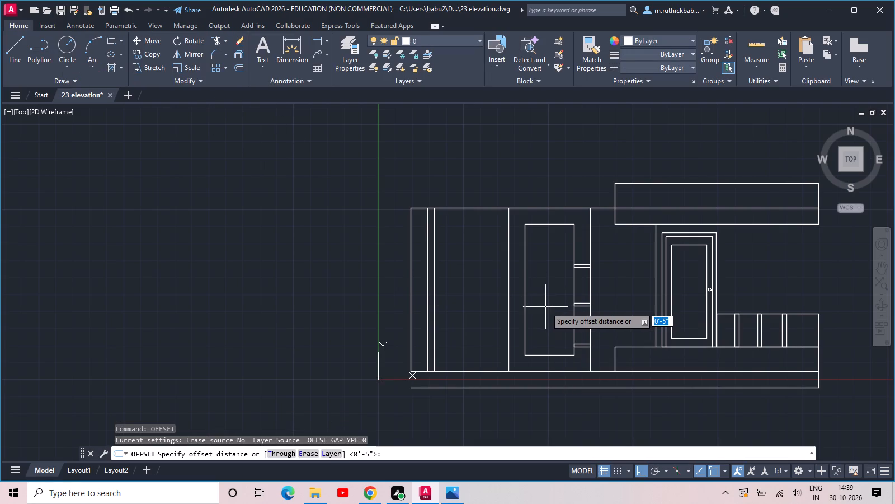
pyautogui.press('5')
pyautogui.press('space')
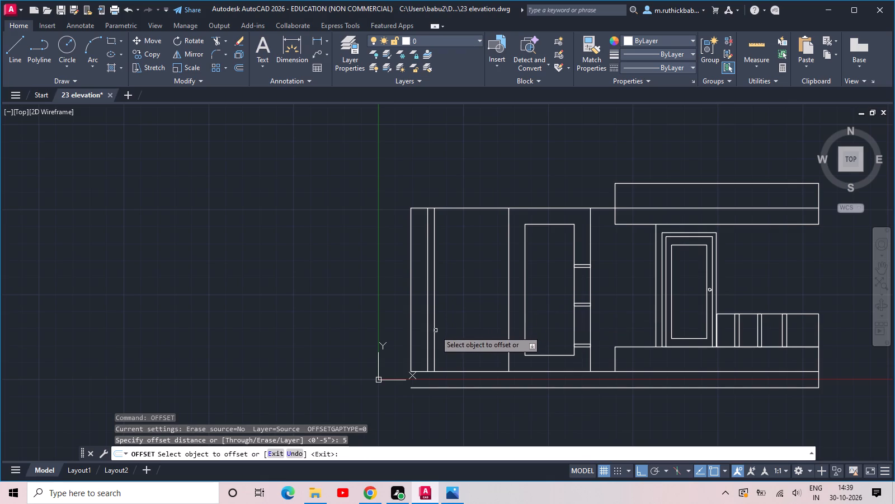
pyautogui.click(435, 330)
pyautogui.click(450, 332)
pyautogui.click(443, 330)
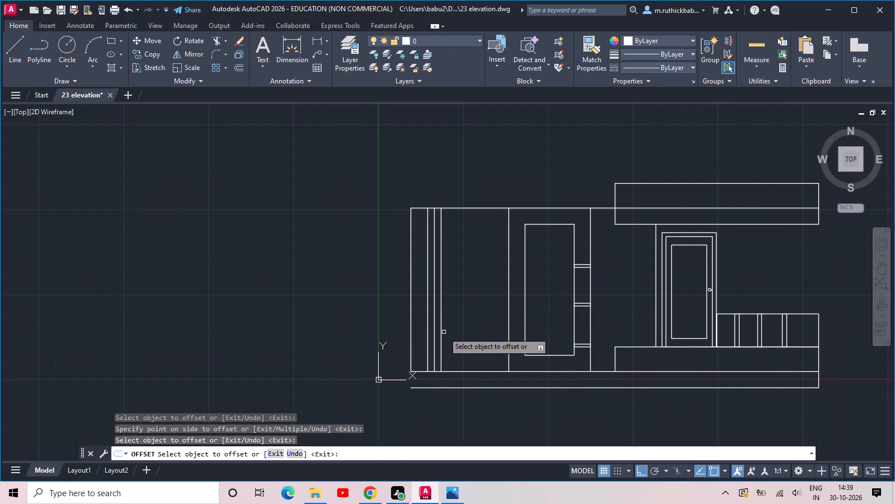
pyautogui.click(444, 332)
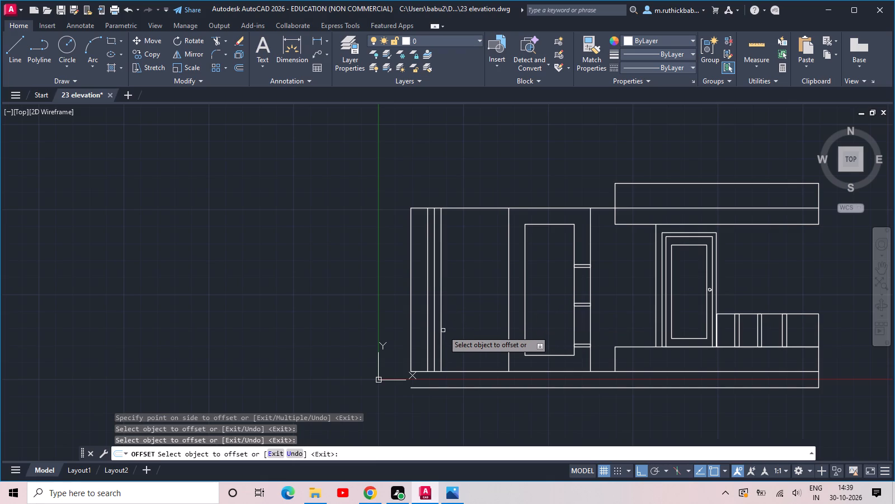
pyautogui.click(442, 330)
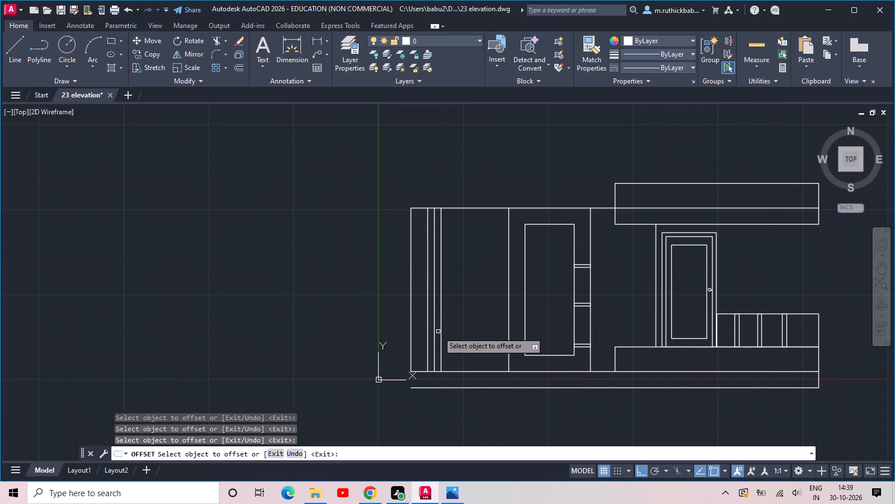
pyautogui.click(438, 333)
pyautogui.click(440, 333)
pyautogui.click(467, 330)
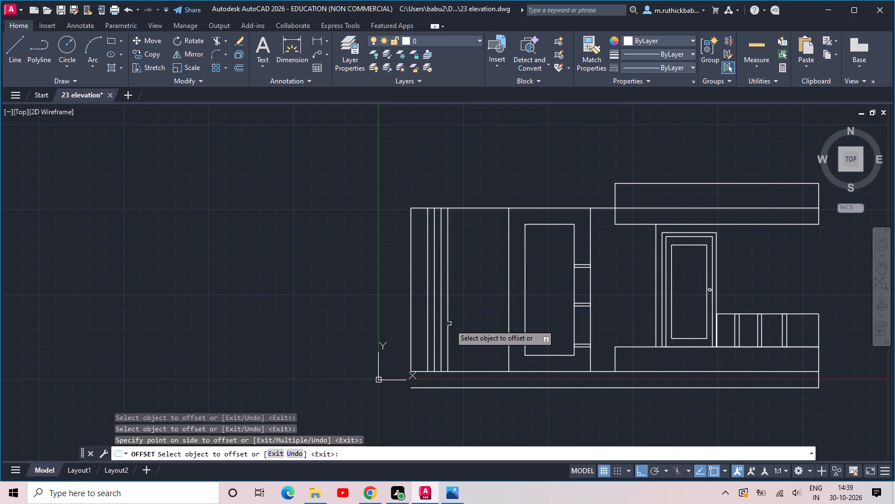
# Add one more vertical strip line toward the columns by offsetting the innermost strip line 5".
pyautogui.click(449, 324)
pyautogui.click(447, 323)
pyautogui.click(469, 323)
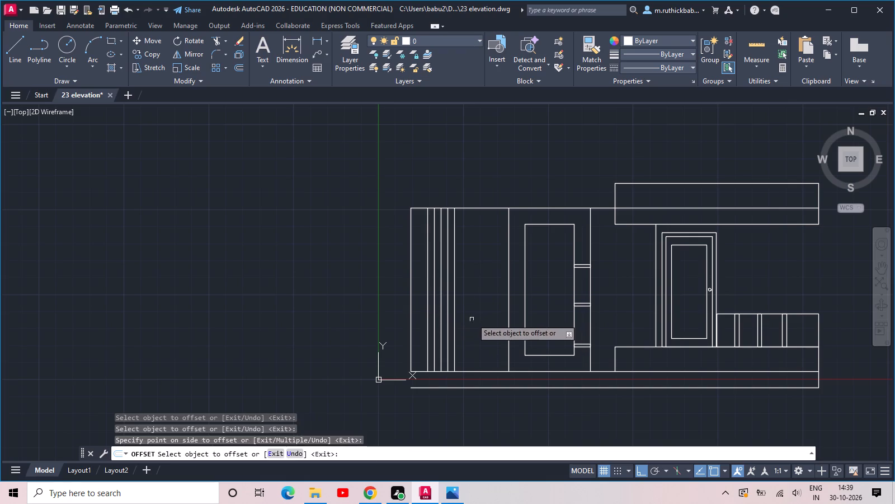
pyautogui.press('Escape')
# Copy the door, its adjoining wall edge and the railing 10'-0" straight up to form the upper floor.
pyautogui.moveTo(520, 308); pyautogui.dragTo(460, 323, button='middle')
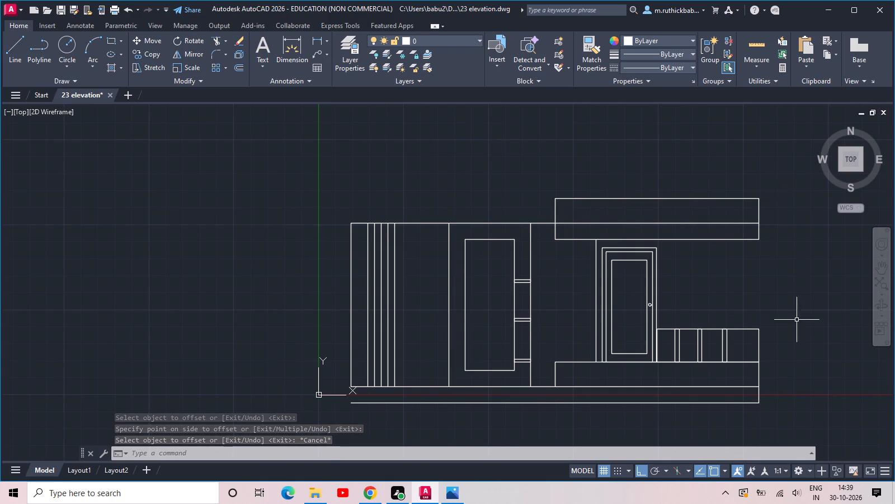
pyautogui.click(792, 347)
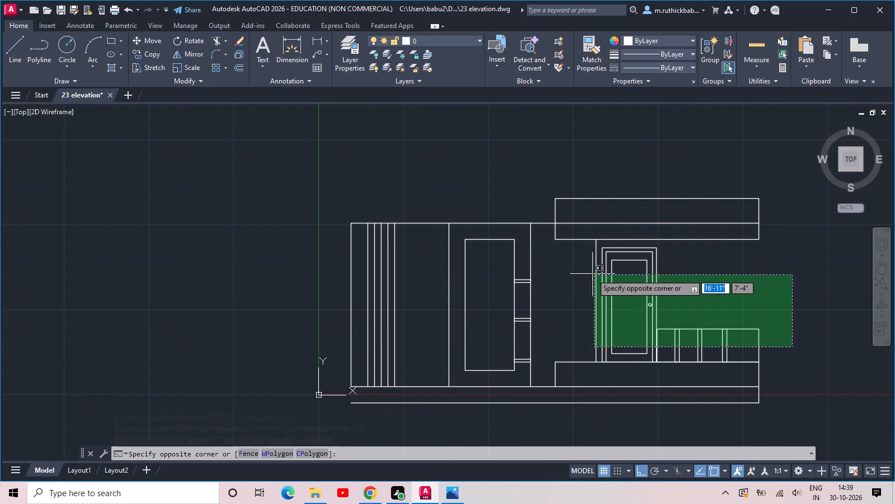
pyautogui.click(591, 273)
pyautogui.write('co')
pyautogui.press('space')
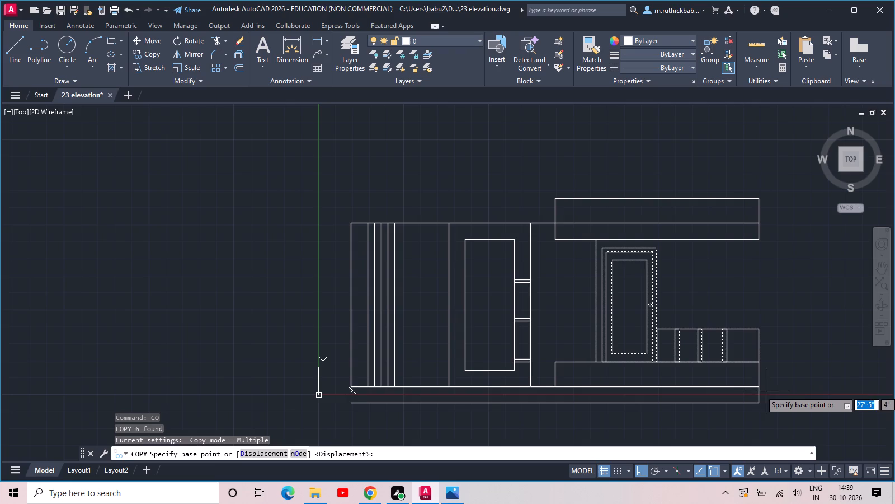
pyautogui.click(757, 387)
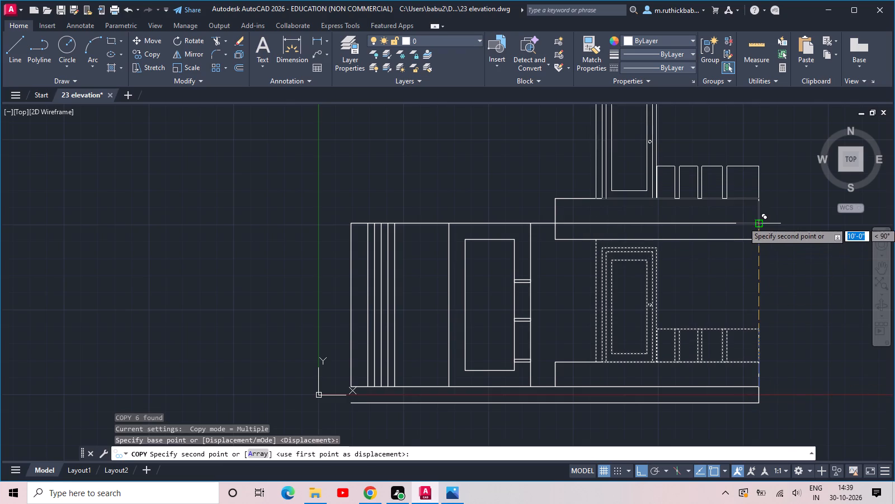
pyautogui.click(761, 222)
pyautogui.press('Escape')
# Draw a horizontal line from the top of the copied wall edge, away from the upper door, past the wall's outer edge.
pyautogui.moveTo(538, 259); pyautogui.dragTo(567, 340, button='middle')
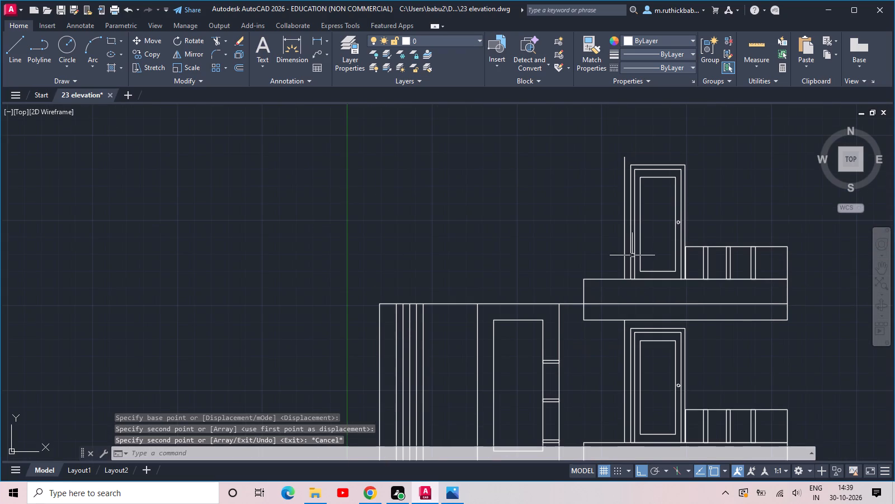
pyautogui.write('l')
pyautogui.press('space')
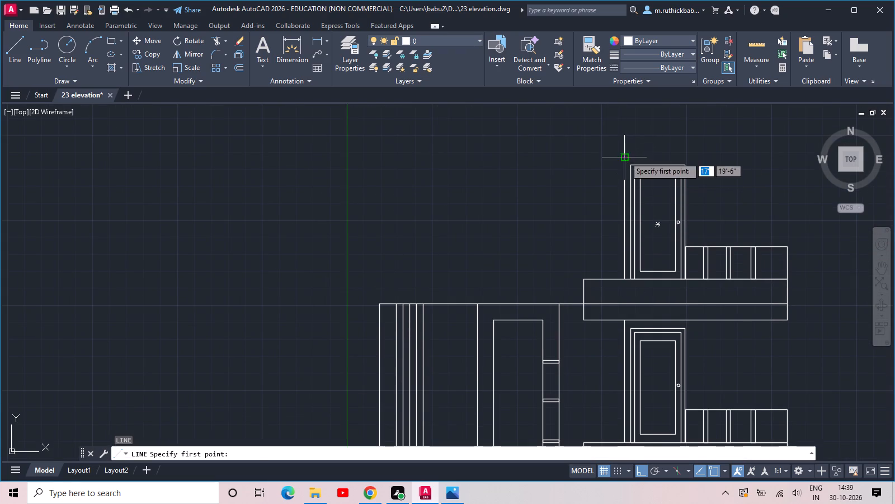
pyautogui.moveTo(625, 157); pyautogui.dragTo(595, 155)
pyautogui.click(275, 115)
pyautogui.press('`')
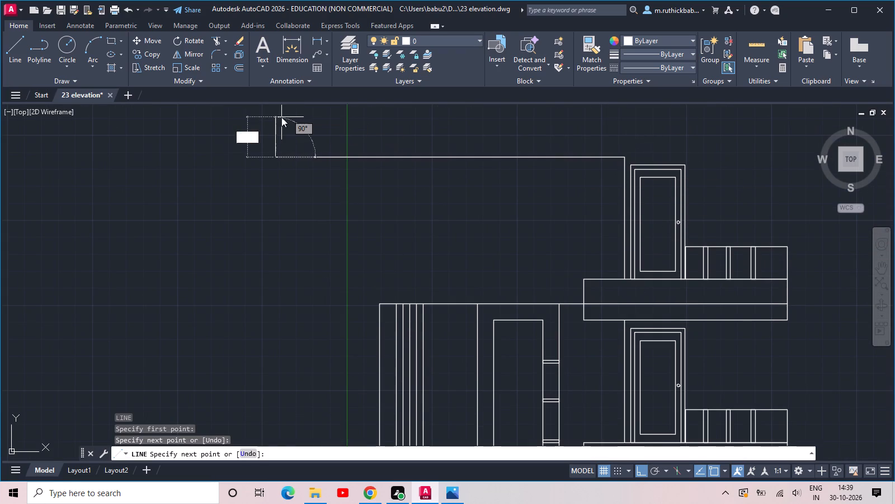
pyautogui.write('tr')
pyautogui.press('space')
pyautogui.press('Escape')
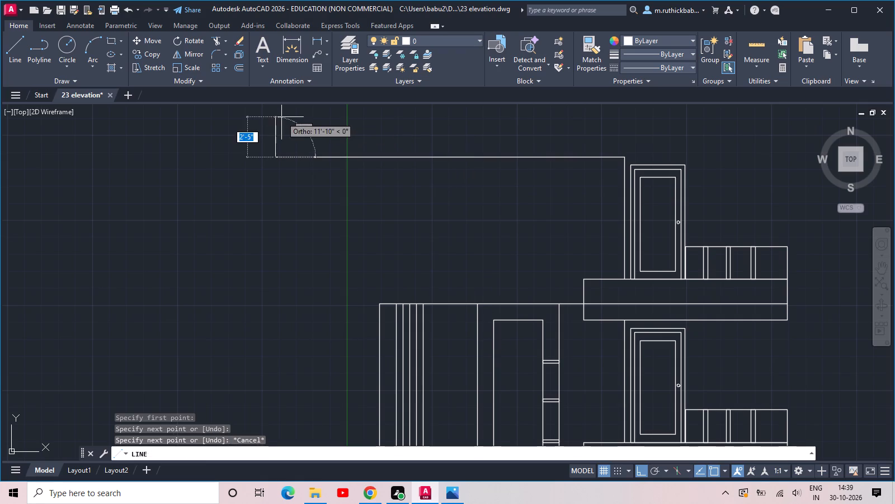
pyautogui.press('Escape')
# Remove the old wall top line between the outer wall edge and the lower roof, trimming it and erasing the leftover piece.
pyautogui.write('tr')
pyautogui.press('space')
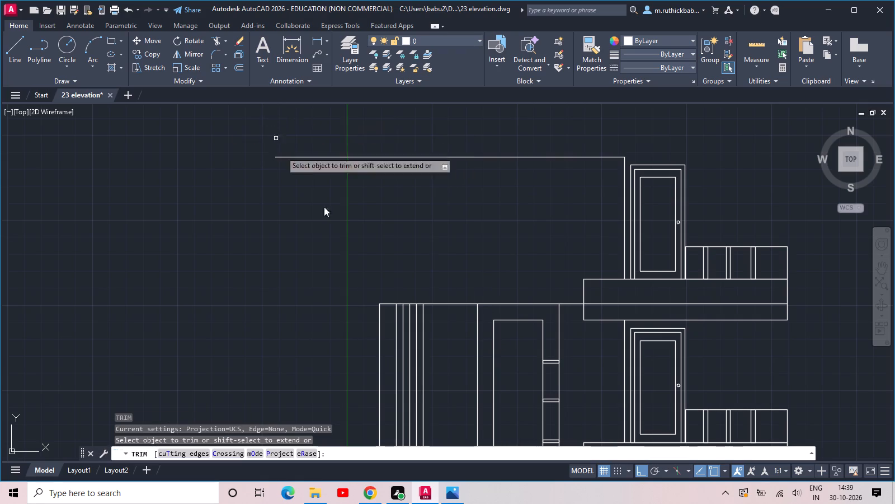
pyautogui.click(444, 321)
pyautogui.click(445, 274)
pyautogui.click(515, 311)
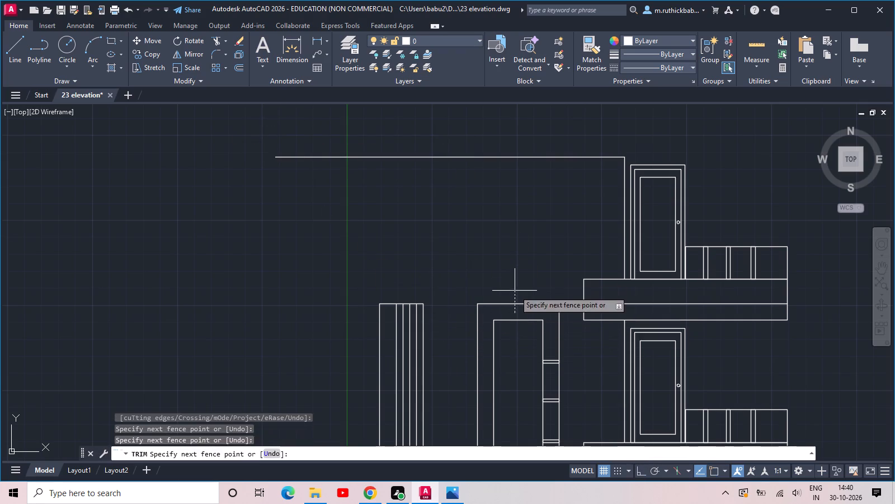
pyautogui.click(515, 272)
pyautogui.click(569, 314)
pyautogui.click(567, 279)
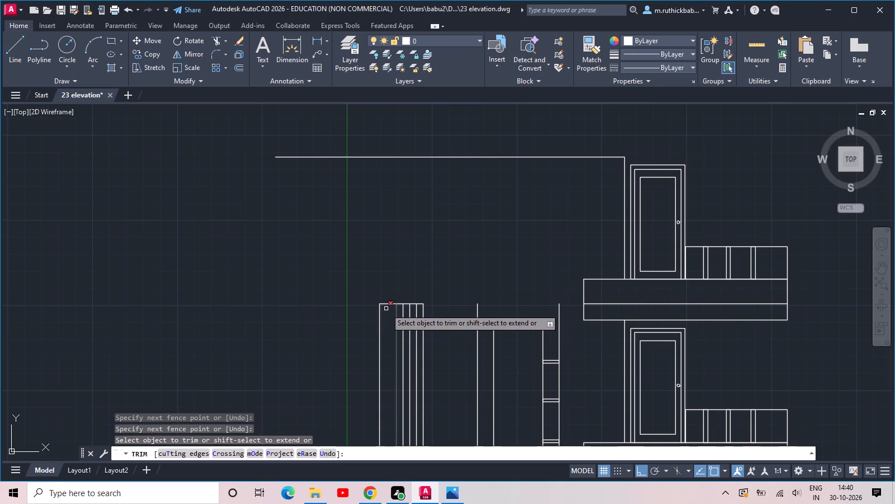
pyautogui.click(385, 309)
pyautogui.click(387, 281)
pyautogui.press('Escape')
pyautogui.moveTo(387, 296); pyautogui.dragTo(399, 305)
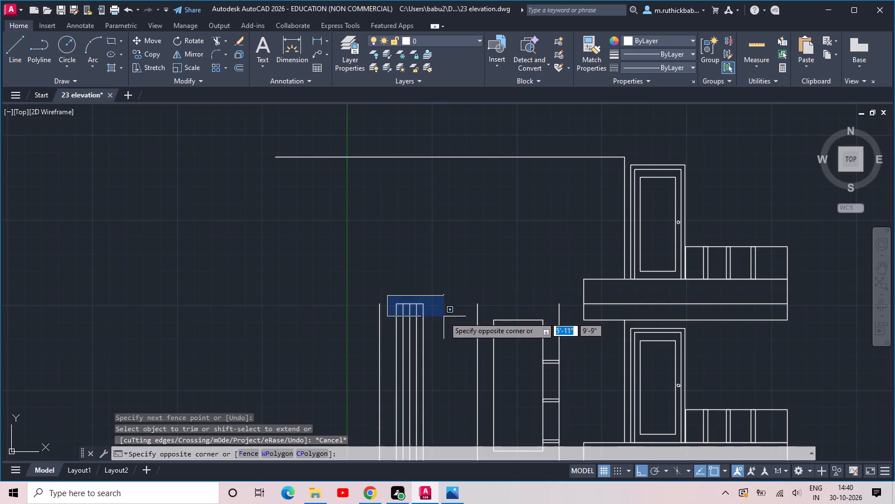
pyautogui.click(444, 316)
pyautogui.press('Delete')
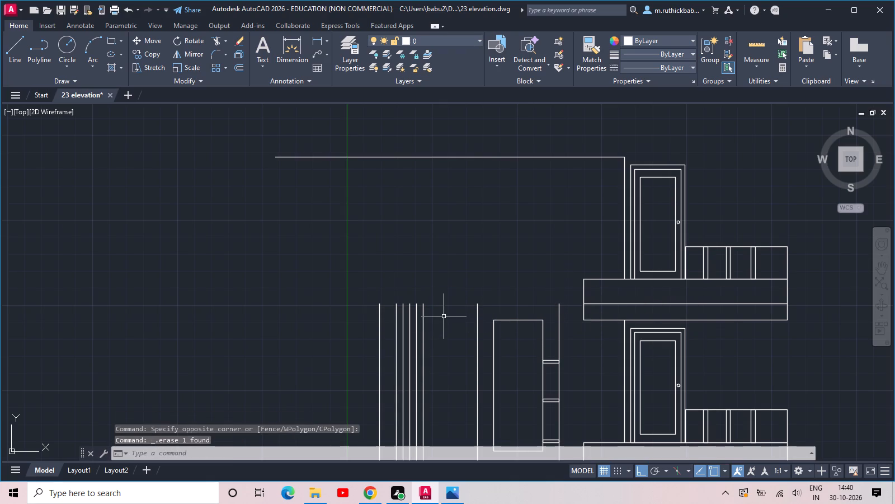
# Extend the vertical strip lines, column edges and opening sides up to the new horizontal top line.
pyautogui.write('ez')
pyautogui.press('Escape')
pyautogui.write('ex')
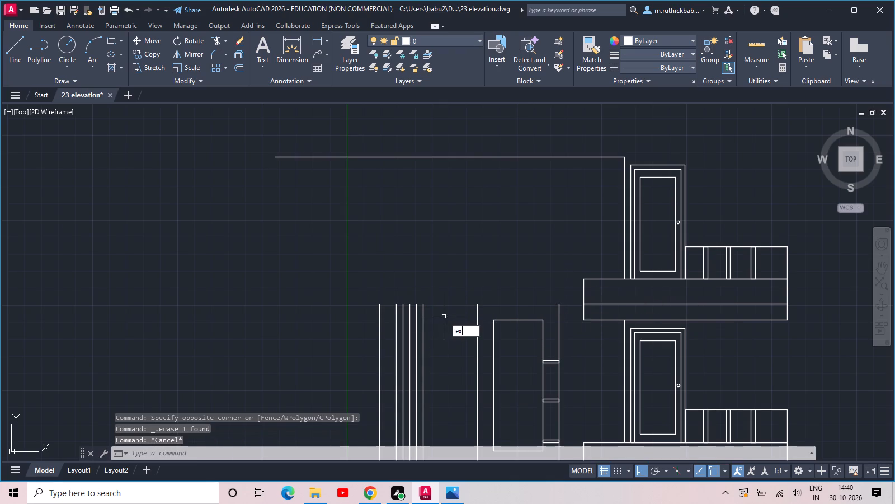
pyautogui.press('space')
pyautogui.press('space')
pyautogui.click(390, 343)
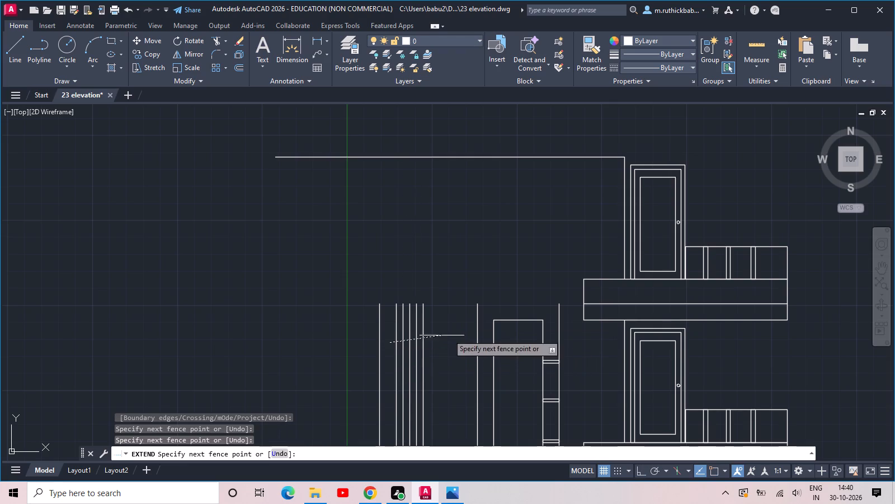
pyautogui.click(577, 324)
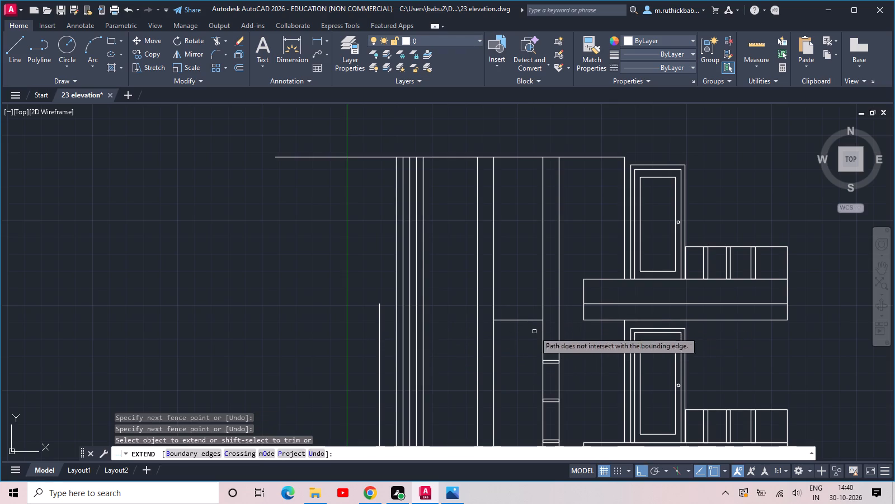
pyautogui.press('Escape')
# Move the opening's top edge straight up to just below the new horizontal top line.
pyautogui.click(530, 329)
pyautogui.click(507, 308)
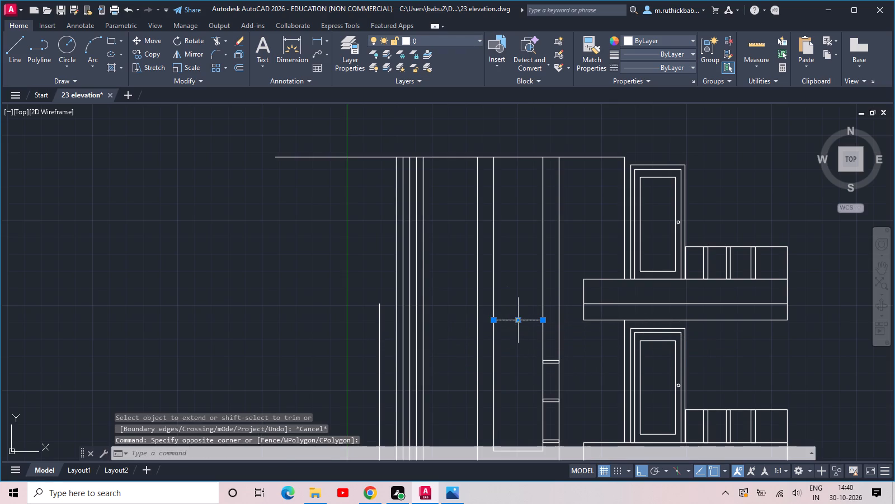
pyautogui.click(520, 321)
pyautogui.click(519, 182)
pyautogui.press('Escape')
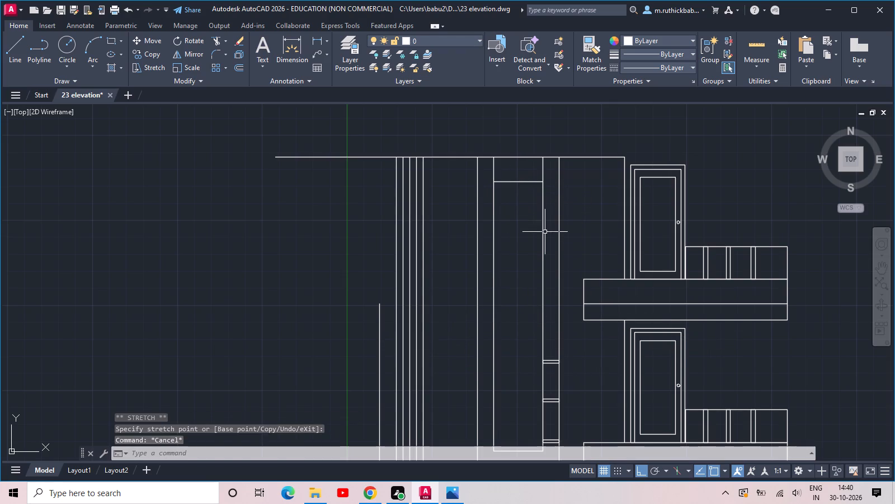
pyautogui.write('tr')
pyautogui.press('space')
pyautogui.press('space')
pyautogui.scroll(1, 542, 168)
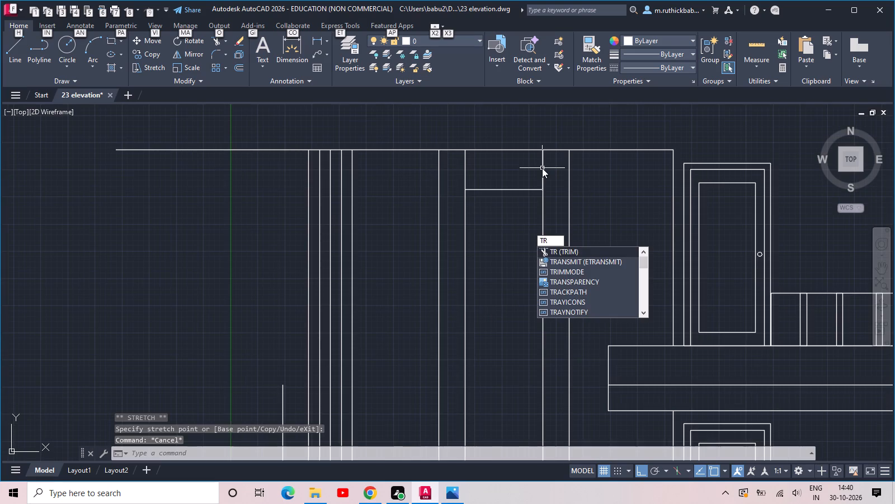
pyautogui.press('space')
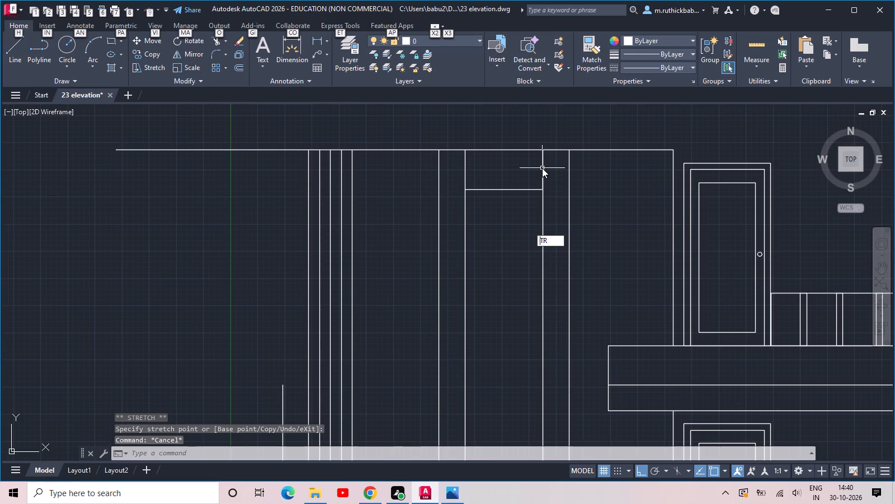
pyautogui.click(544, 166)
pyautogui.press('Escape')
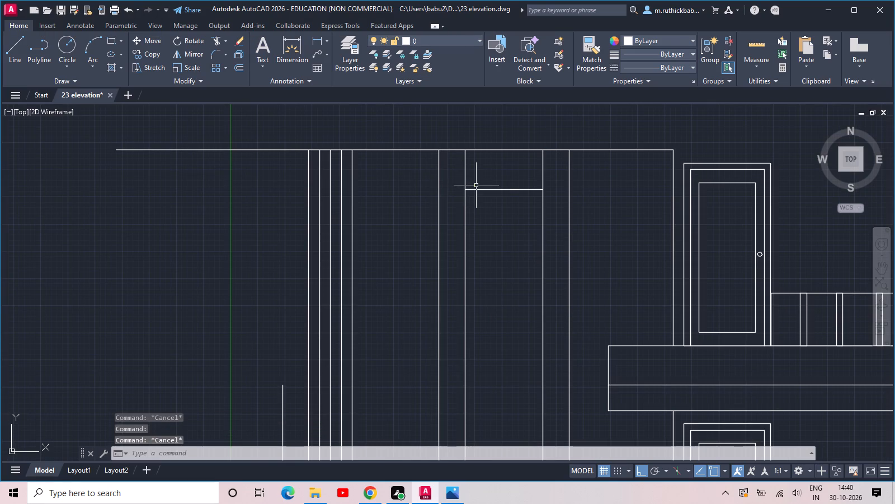
# Trim both sides of the tall opening above its raised top edge.
pyautogui.press('t')
pyautogui.press('r')
pyautogui.press('space')
pyautogui.press('space')
pyautogui.click(456, 180)
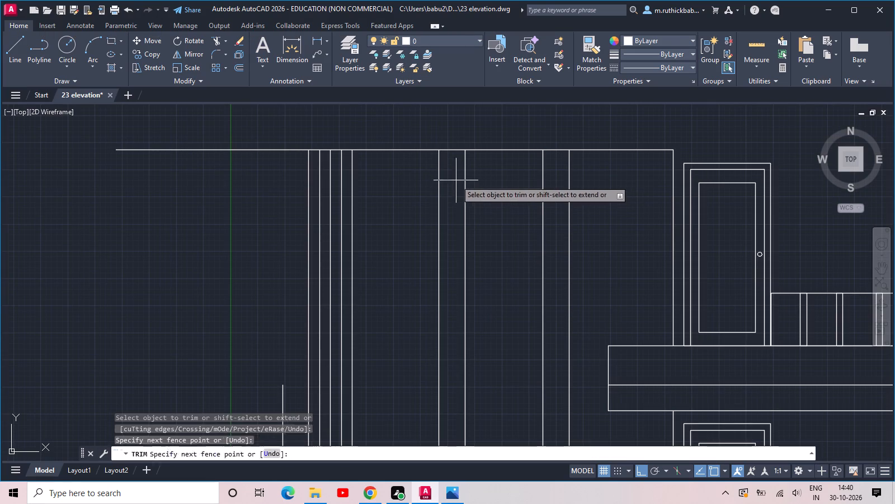
pyautogui.click(549, 179)
pyautogui.scroll(-1, 549, 179)
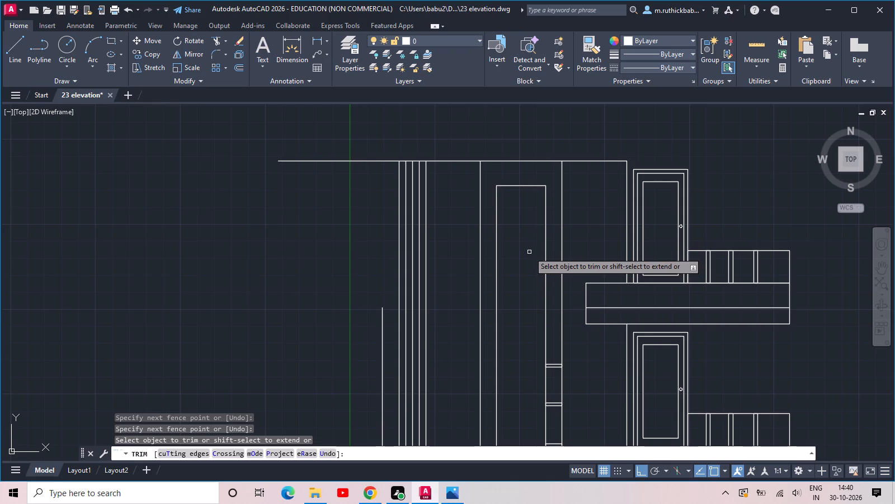
pyautogui.scroll(-1, 529, 252)
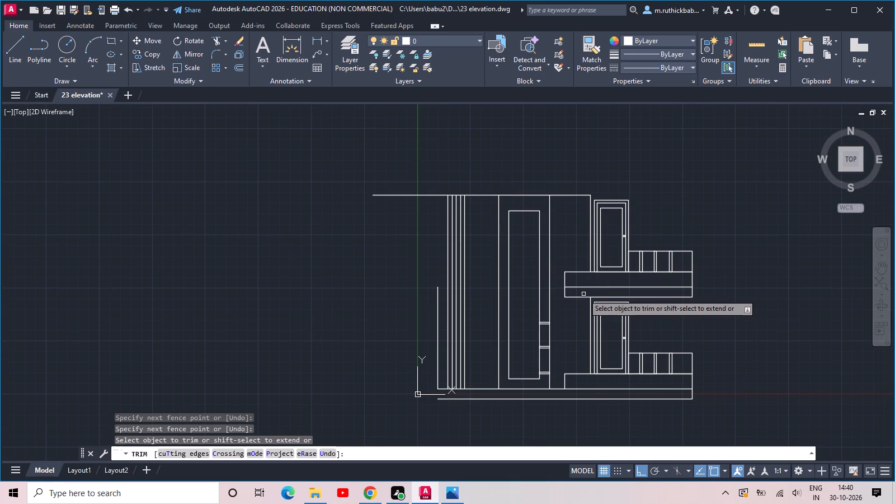
pyautogui.press('`')
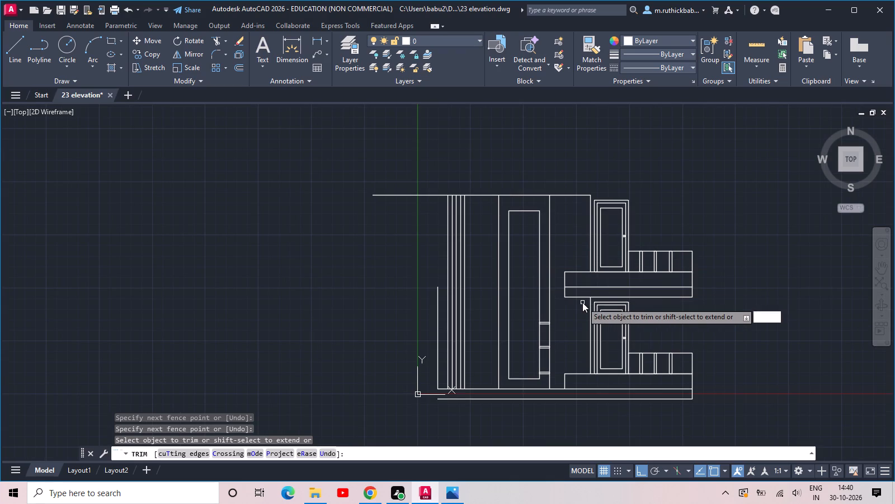
pyautogui.press('Escape')
# Copy the four lines of the roof band 9'-8" straight up, placing them above the upper door.
pyautogui.click(582, 301)
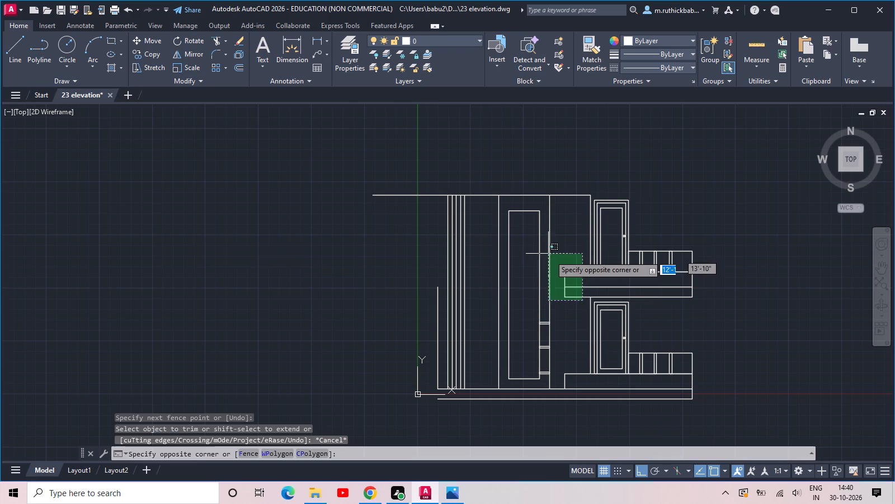
pyautogui.click(557, 258)
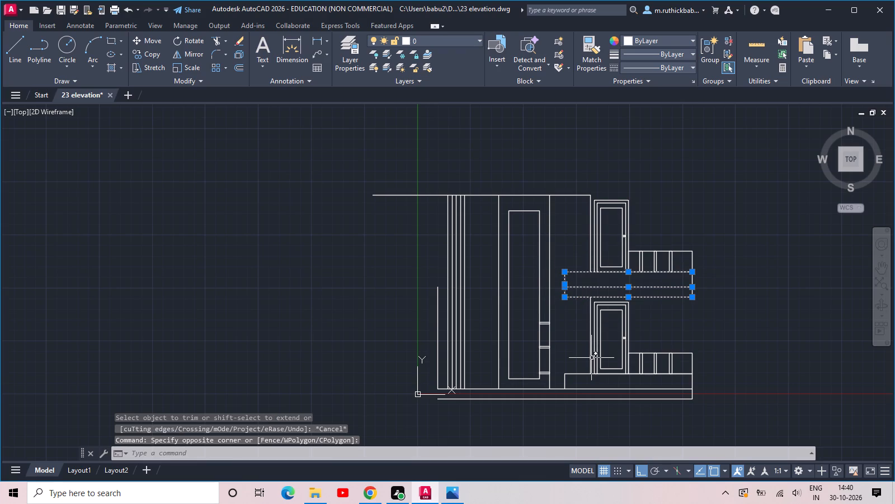
pyautogui.press('c')
pyautogui.press('o')
pyautogui.press('space')
pyautogui.scroll(1, 578, 288)
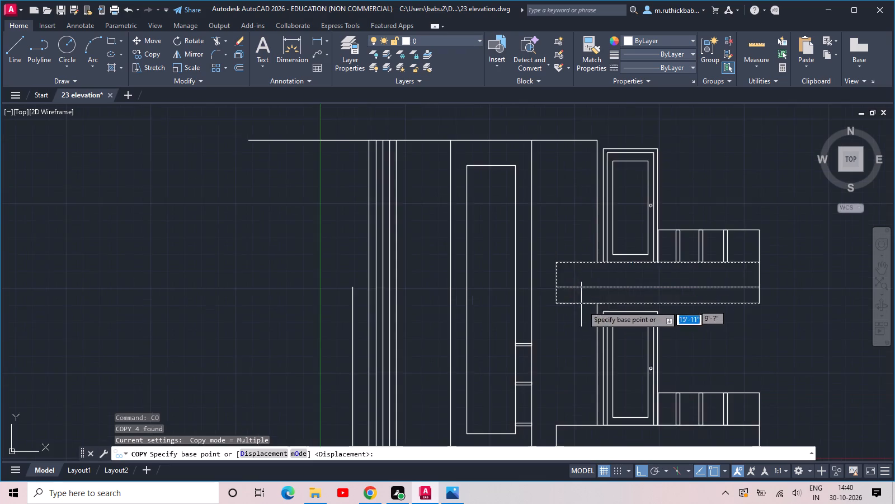
pyautogui.scroll(2, 591, 307)
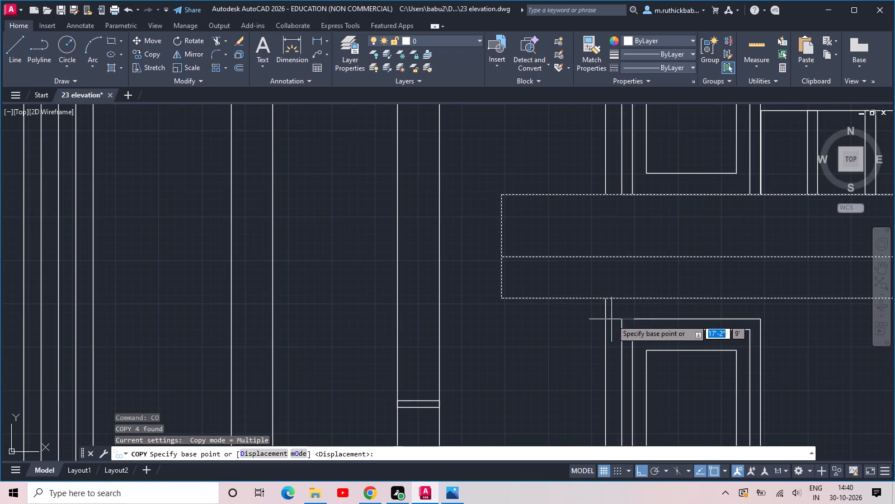
pyautogui.click(605, 316)
pyautogui.moveTo(593, 198); pyautogui.dragTo(597, 503, button='middle')
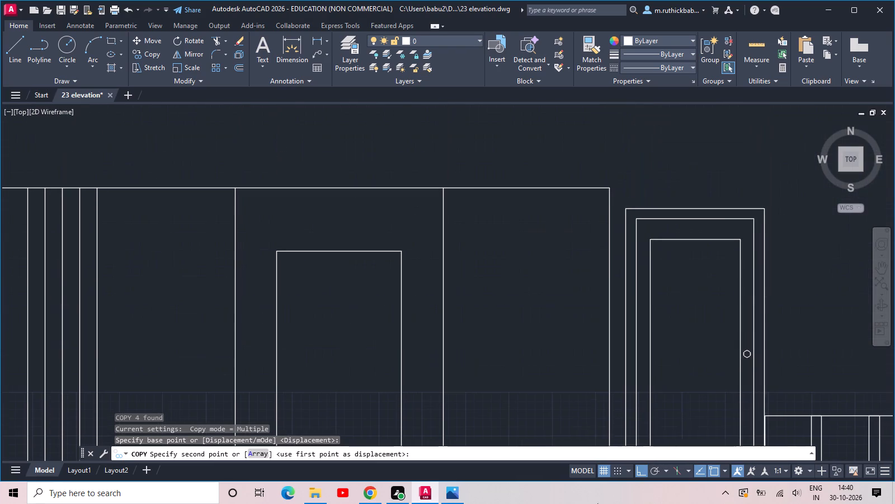
pyautogui.scroll(-1, 632, 398)
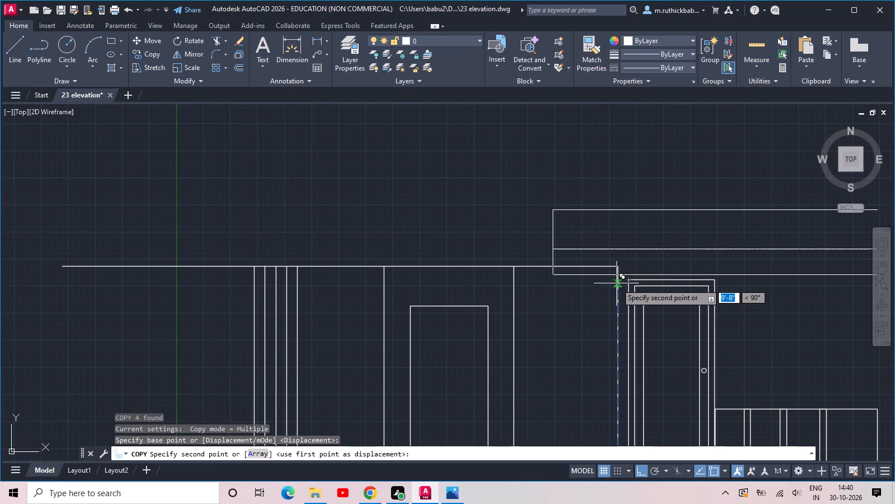
pyautogui.click(616, 283)
pyautogui.press('Escape')
# Trim the wall line and the end of the horizontal top line where they cross into the copied upper roof band.
pyautogui.moveTo(635, 251); pyautogui.dragTo(628, 269, button='middle')
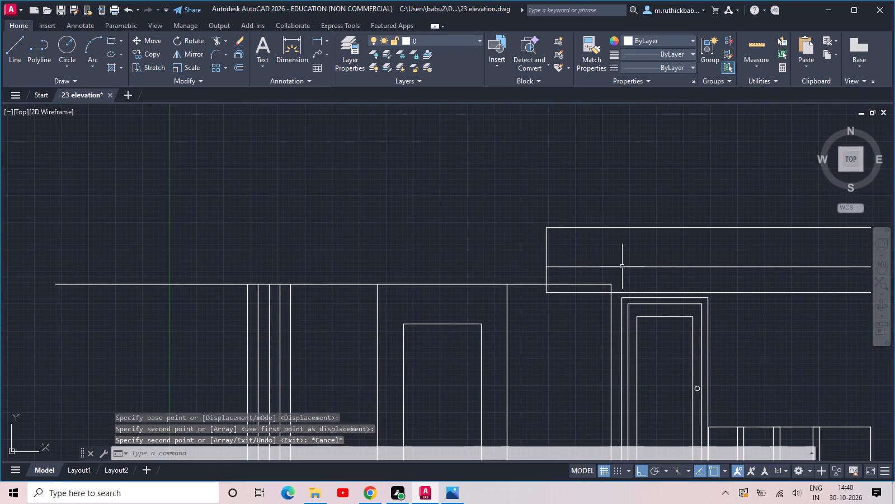
pyautogui.press('t')
pyautogui.press('r')
pyautogui.press('space')
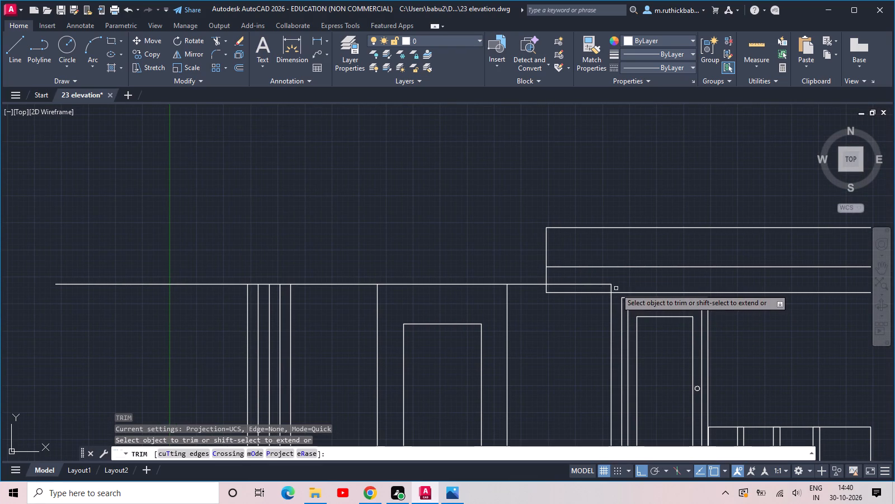
pyautogui.click(616, 288)
pyautogui.click(589, 286)
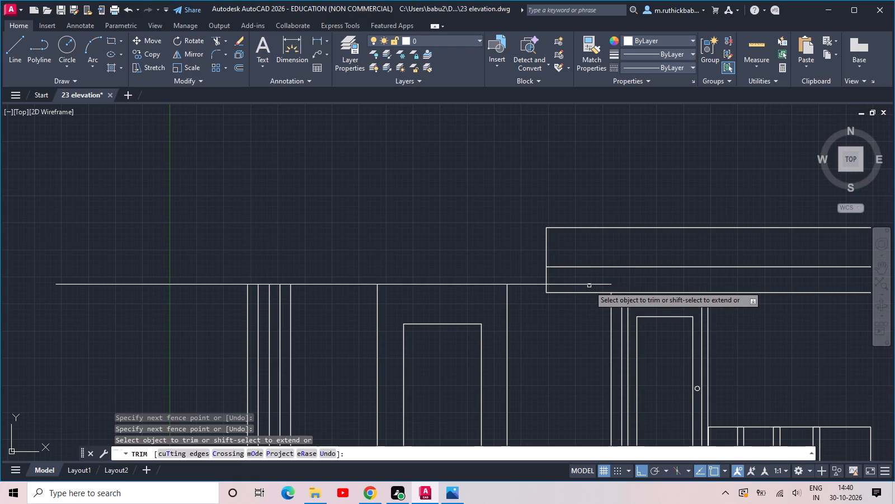
pyautogui.click(590, 282)
pyautogui.click(578, 288)
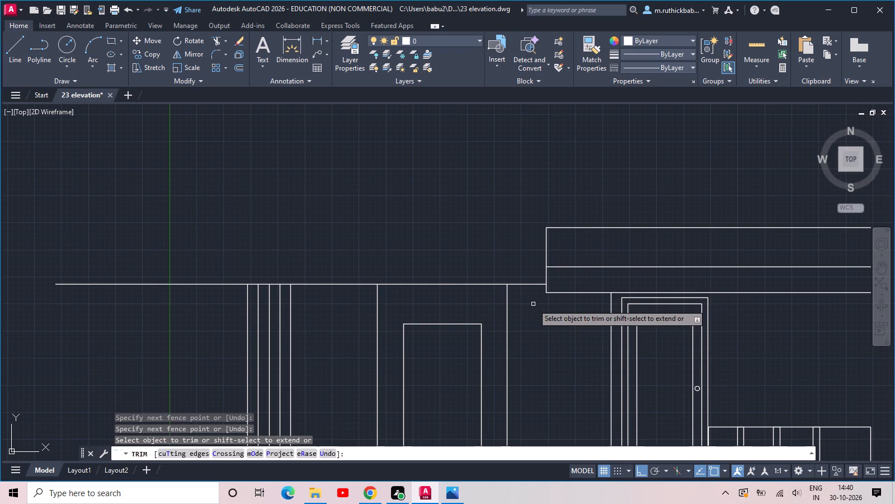
pyautogui.moveTo(532, 301); pyautogui.dragTo(638, 316, button='middle')
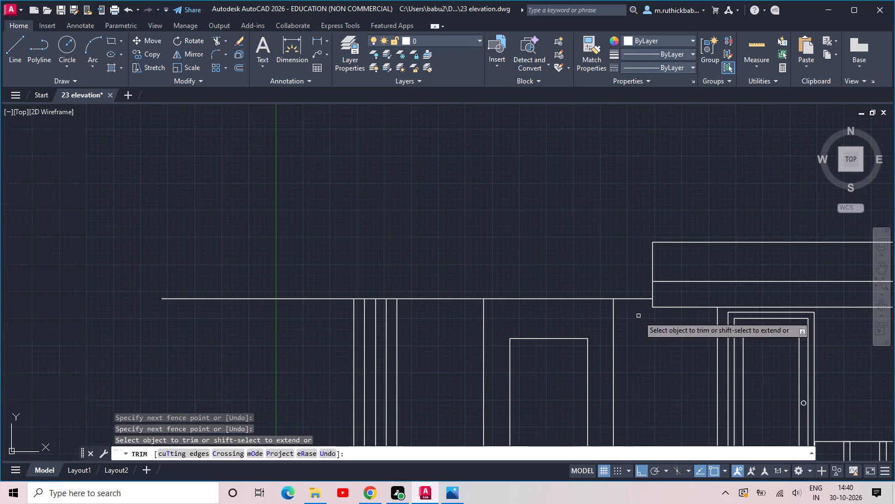
pyautogui.press('Escape')
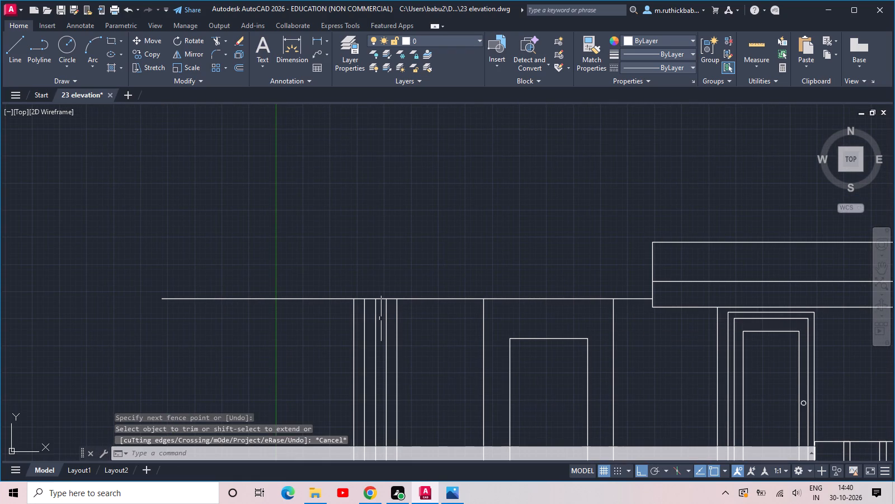
# Draw a vertical line from the top of the tall opening column's left edge up past the height of the upper roof band.
pyautogui.write('l')
pyautogui.press('space')
pyautogui.moveTo(309, 319); pyautogui.dragTo(492, 321, button='middle')
pyautogui.middleClick(506, 320)
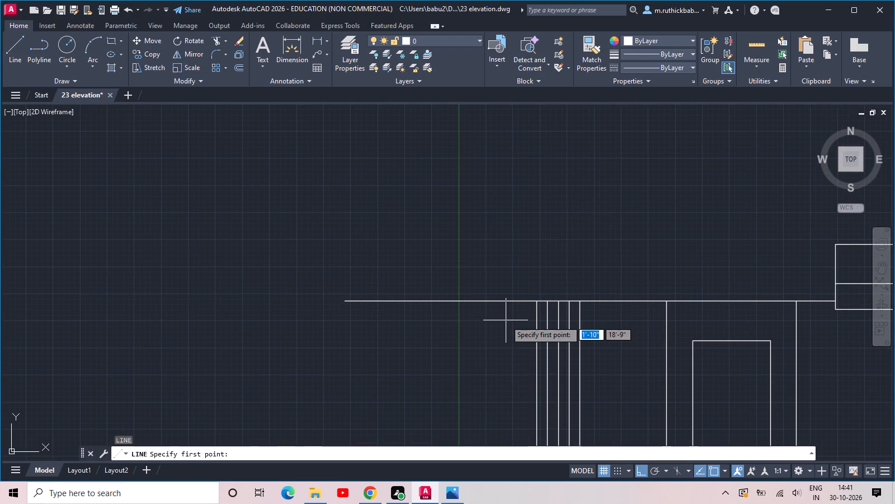
pyautogui.middleClick(458, 327)
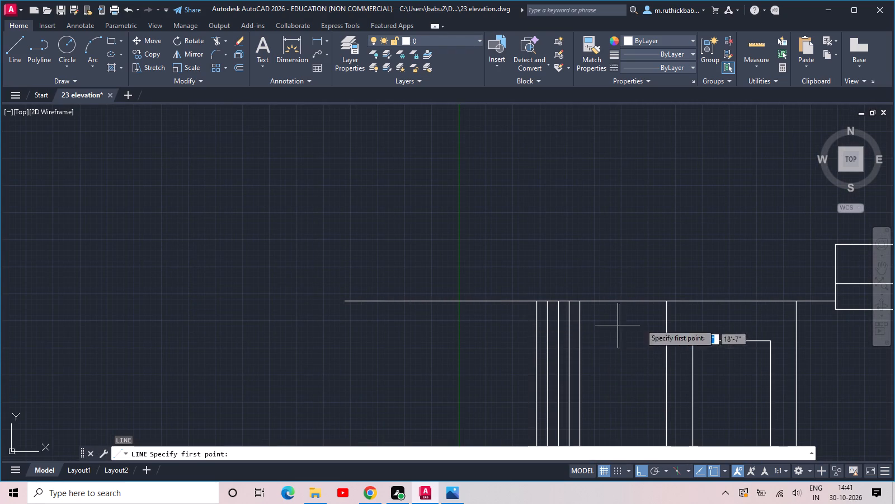
pyautogui.moveTo(679, 315); pyautogui.dragTo(614, 329, button='middle')
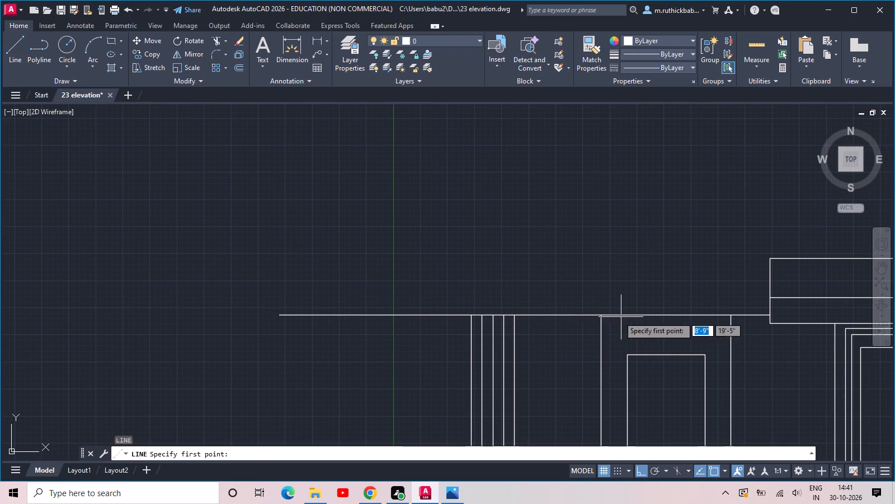
pyautogui.click(599, 316)
pyautogui.click(592, 216)
pyautogui.press('Escape')
# Extend the three horizontal lines of the upper roof band left to the tall opening column's left edge line.
pyautogui.moveTo(676, 264); pyautogui.dragTo(568, 263, button='middle')
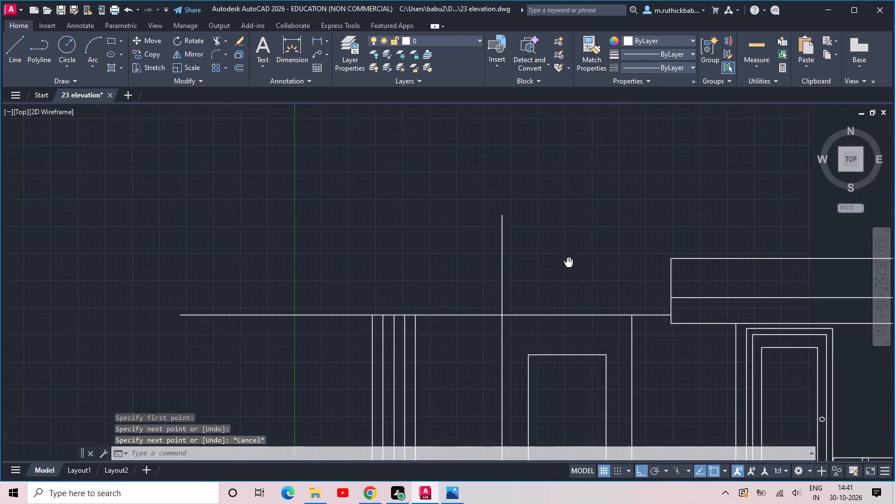
pyautogui.moveTo(568, 263); pyautogui.dragTo(557, 263, button='middle')
pyautogui.write('ex')
pyautogui.press('space')
pyautogui.press('space')
pyautogui.click(687, 338)
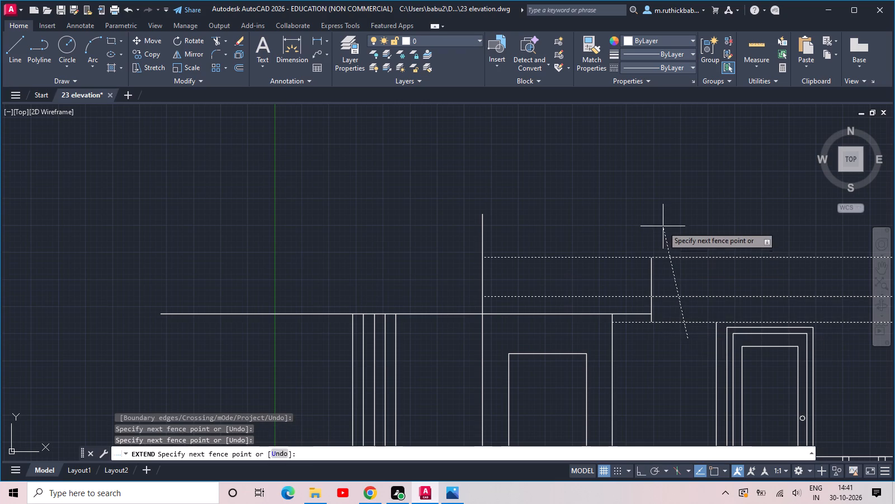
pyautogui.click(662, 223)
pyautogui.click(642, 330)
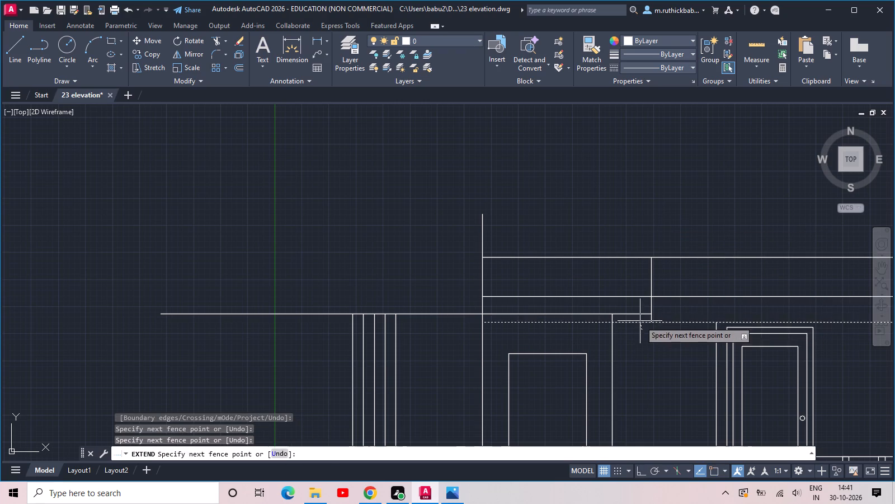
pyautogui.click(640, 321)
pyautogui.press('Escape')
# Trim the top line, column edge and old end line inside the extended roof band, plus the new vertical line's excess above it.
pyautogui.write('tr')
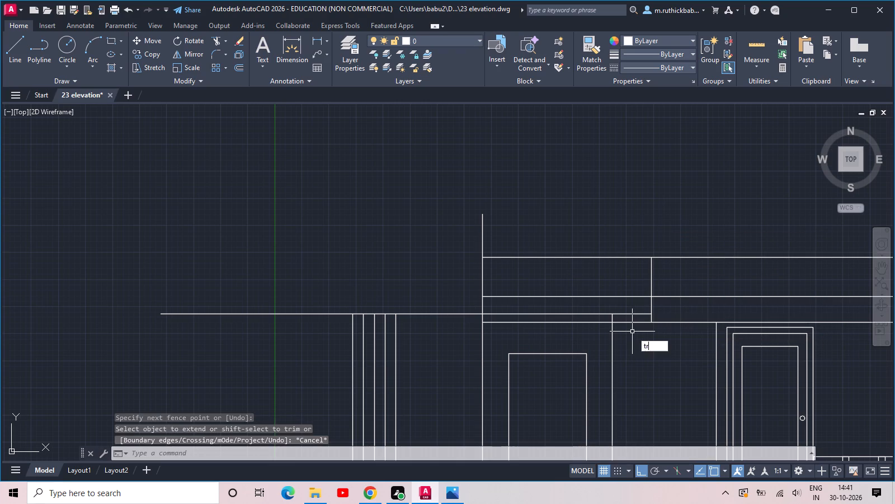
pyautogui.press('space')
pyautogui.click(636, 316)
pyautogui.click(613, 315)
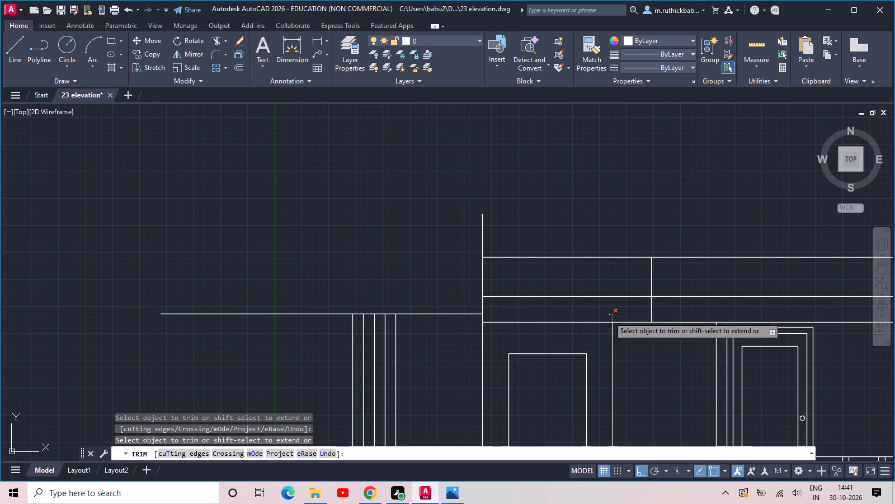
pyautogui.click(613, 320)
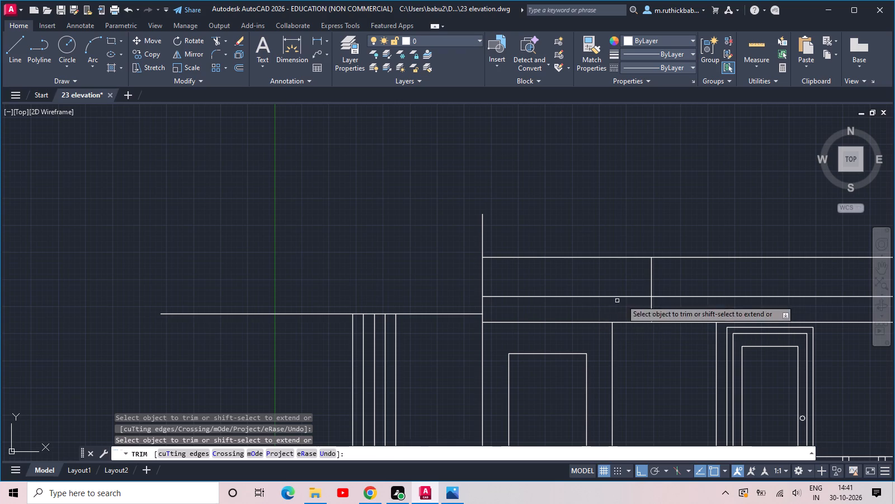
pyautogui.click(660, 279)
pyautogui.click(638, 283)
pyautogui.moveTo(665, 310); pyautogui.dragTo(654, 310)
pyautogui.click(609, 312)
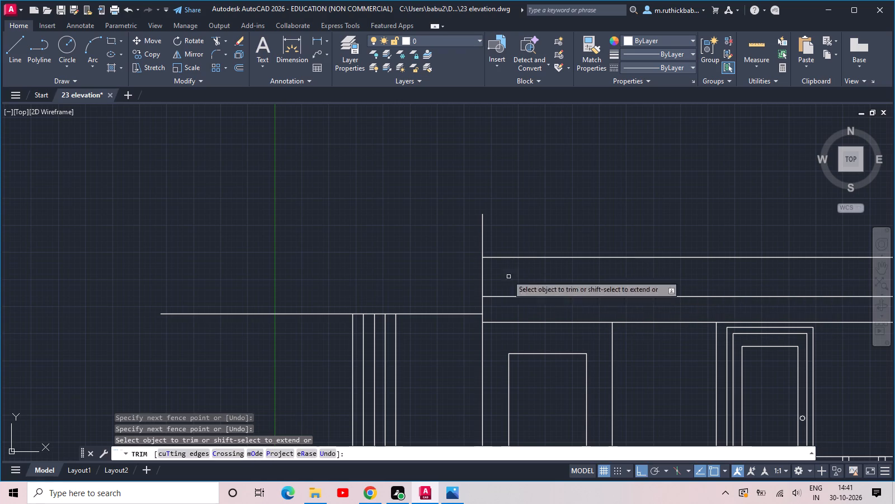
pyautogui.click(493, 230)
pyautogui.click(458, 232)
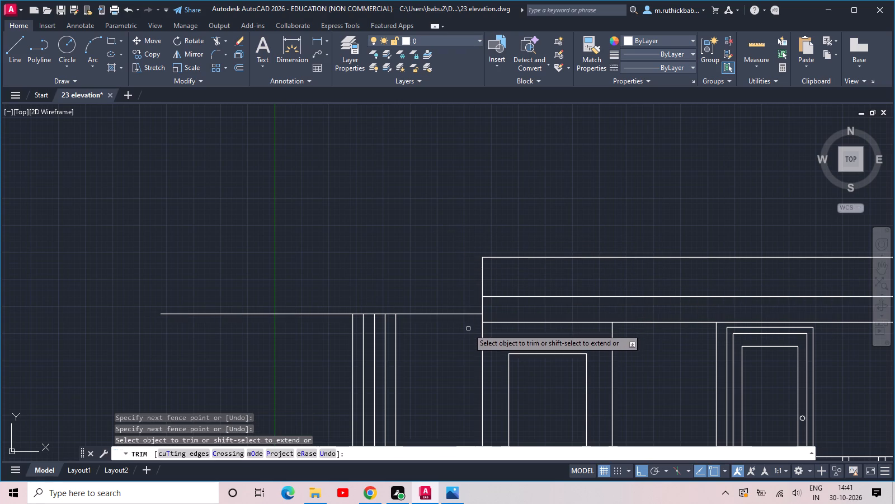
pyautogui.press('Escape')
# Move the horizontal top line over the wall strips straight up, to about 4'-8" above the roof band's top edge.
pyautogui.scroll(-2, 461, 334)
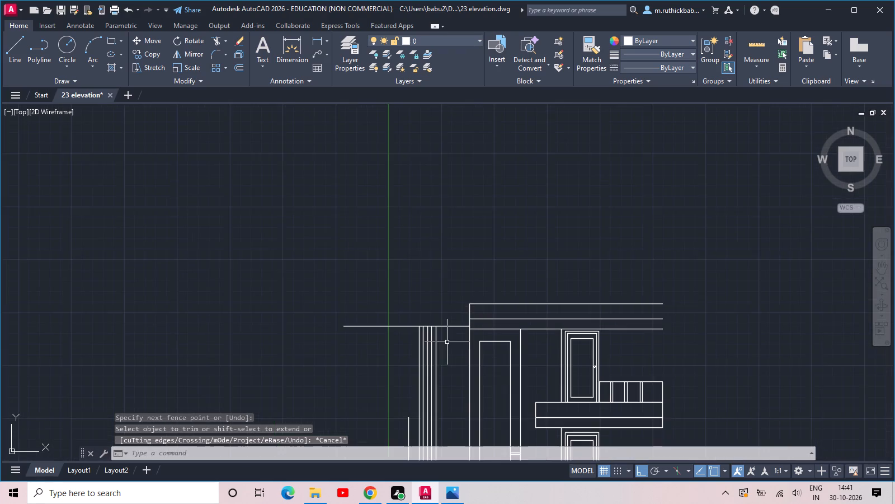
pyautogui.moveTo(447, 342); pyautogui.dragTo(568, 312, button='middle')
pyautogui.scroll(1, 558, 303)
pyautogui.click(573, 295)
pyautogui.click(549, 270)
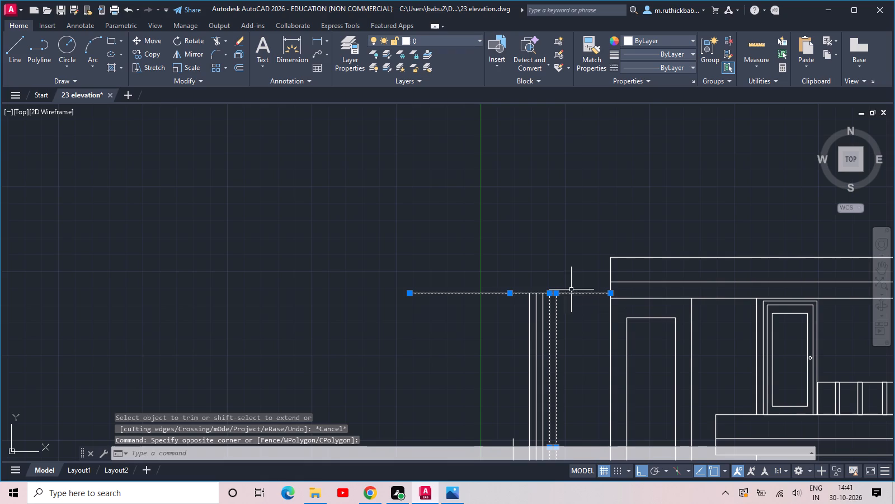
pyautogui.click(510, 292)
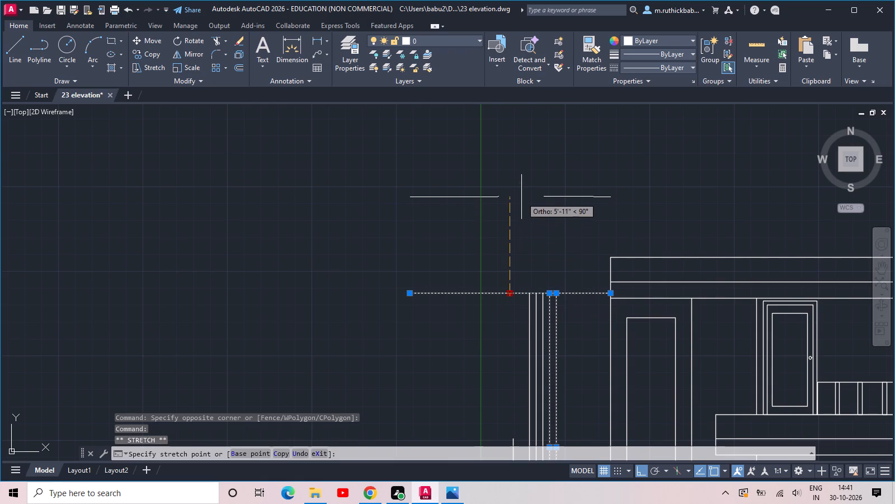
pyautogui.click(512, 181)
pyautogui.press('Escape')
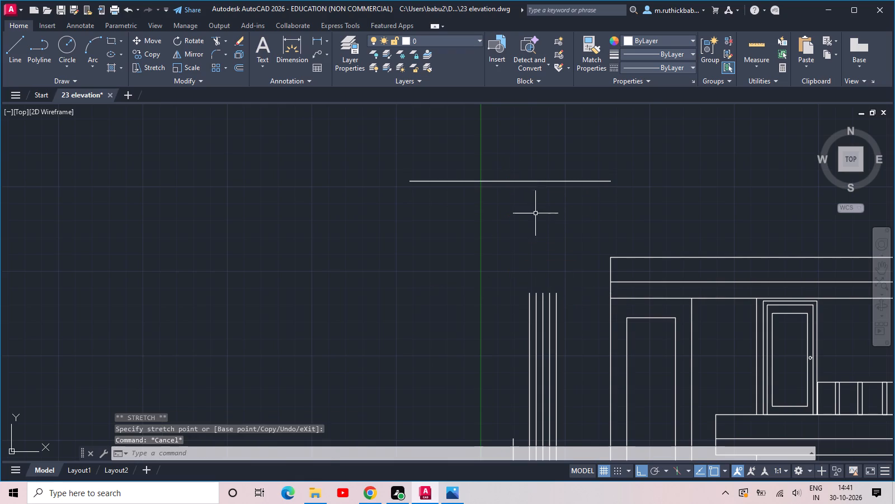
# Extend the outer left wall line and the five vertical strip lines up to the raised horizontal top line.
pyautogui.moveTo(597, 241); pyautogui.dragTo(546, 253, button='middle')
pyautogui.scroll(-2, 548, 254)
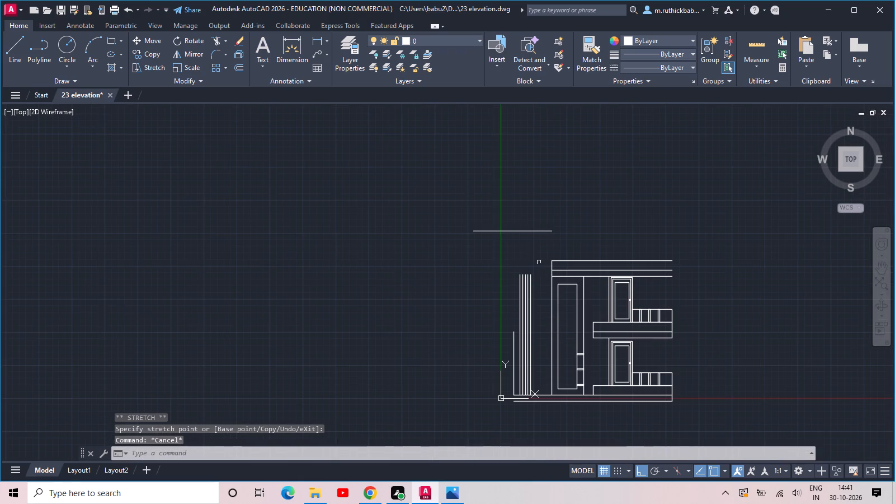
pyautogui.scroll(1, 518, 333)
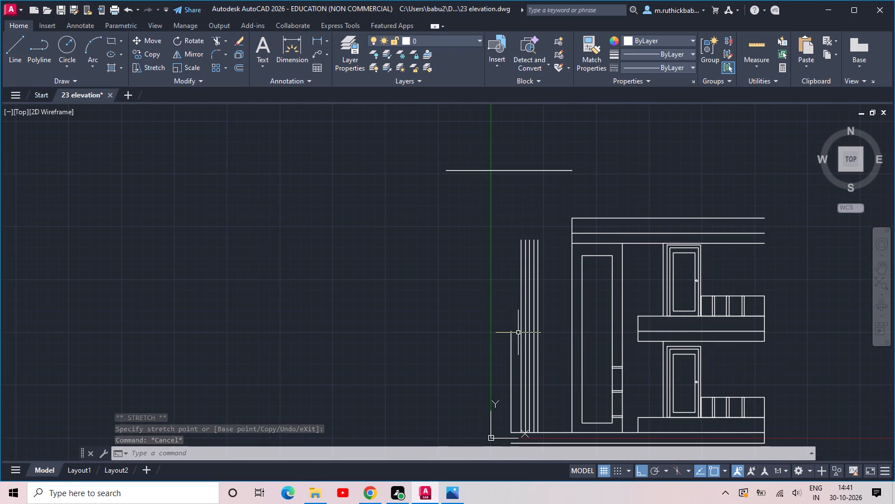
pyautogui.write('ex')
pyautogui.press('space')
pyautogui.press('space')
pyautogui.click(553, 311)
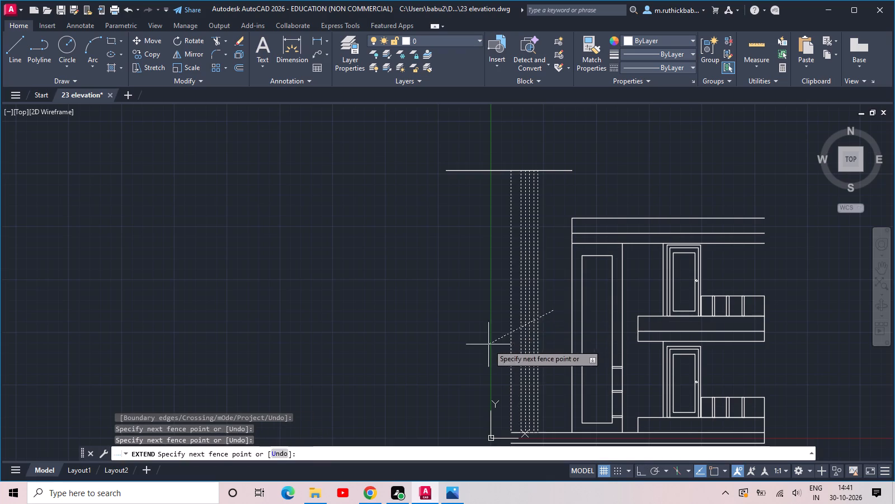
pyautogui.click(488, 344)
pyautogui.moveTo(558, 230); pyautogui.dragTo(537, 291, button='middle')
pyautogui.press('Escape')
# Continue the raised top line 5'-0" right, in line with the column's right edge, plus 12", then straight down to the roof band.
pyautogui.scroll(1, 562, 240)
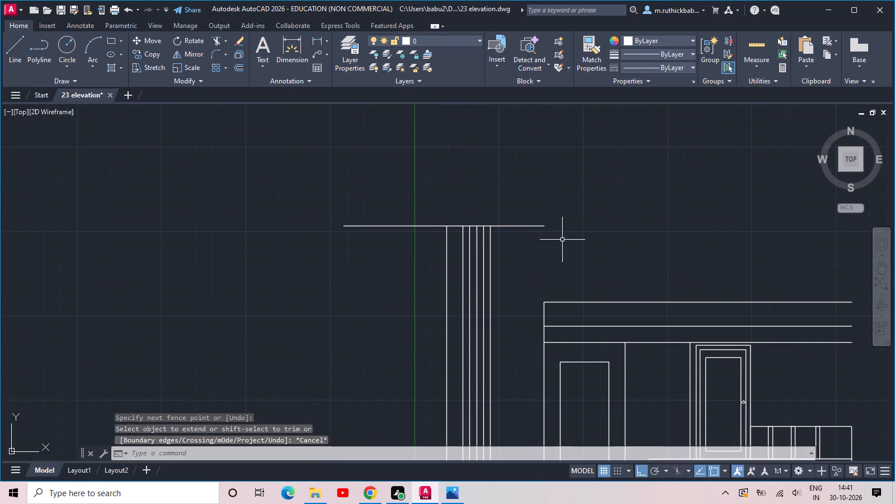
pyautogui.press('Escape')
pyautogui.scroll(1, 538, 241)
pyautogui.write('l')
pyautogui.press('space')
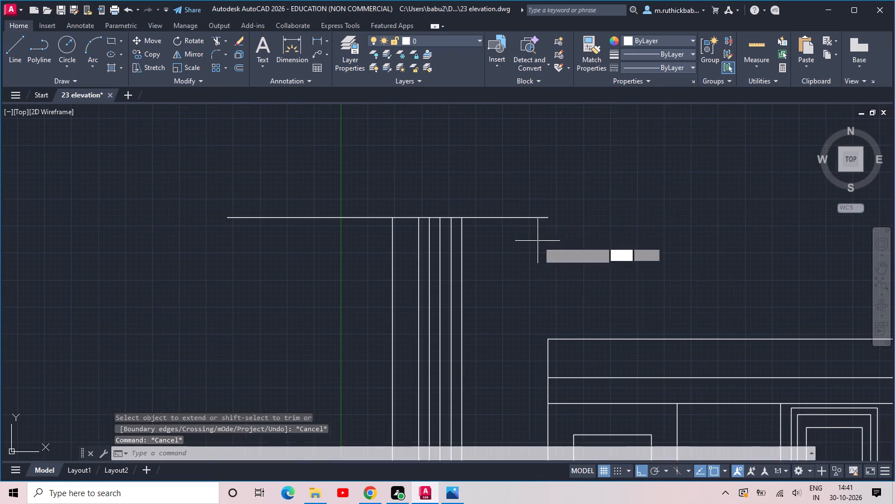
pyautogui.click(545, 216)
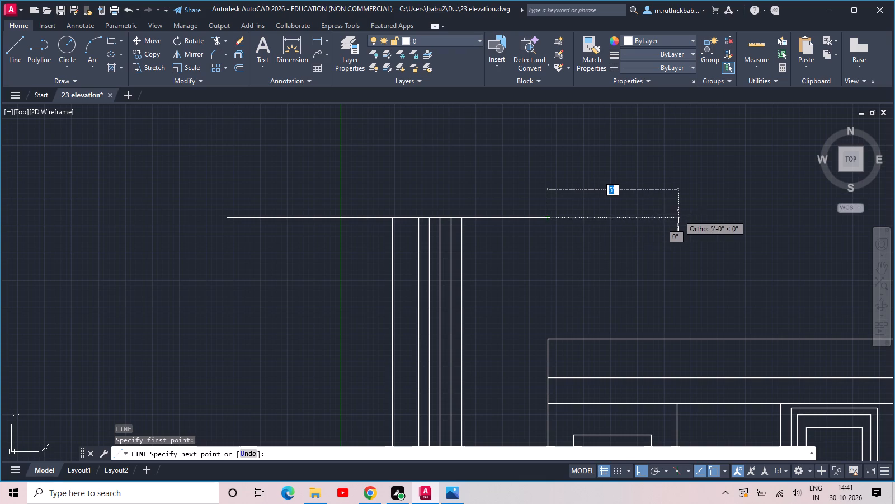
pyautogui.scroll(-2, 679, 216)
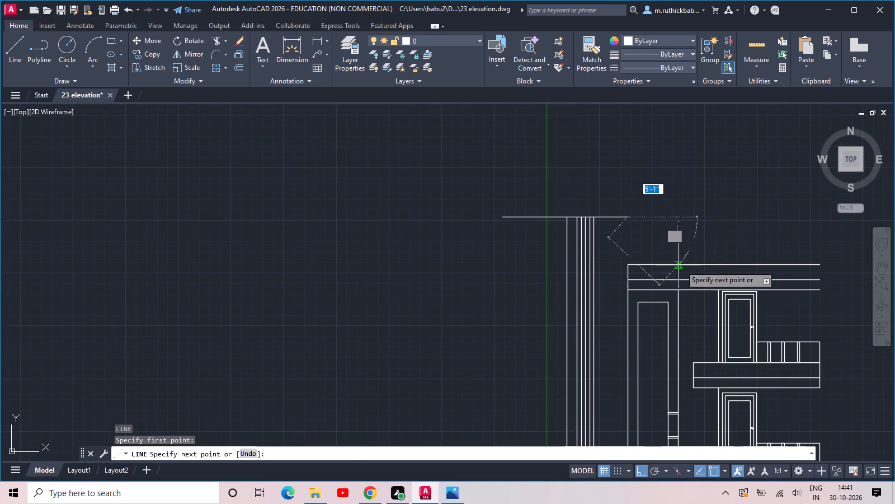
pyautogui.click(679, 217)
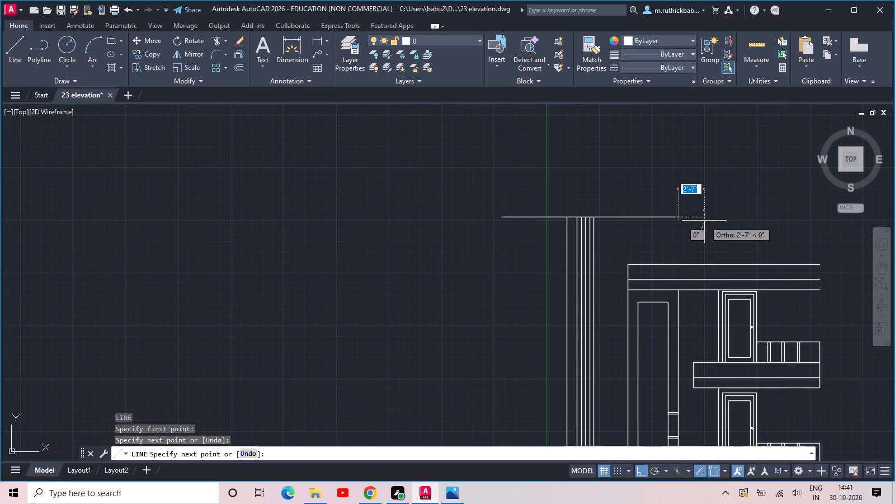
pyautogui.write('12')
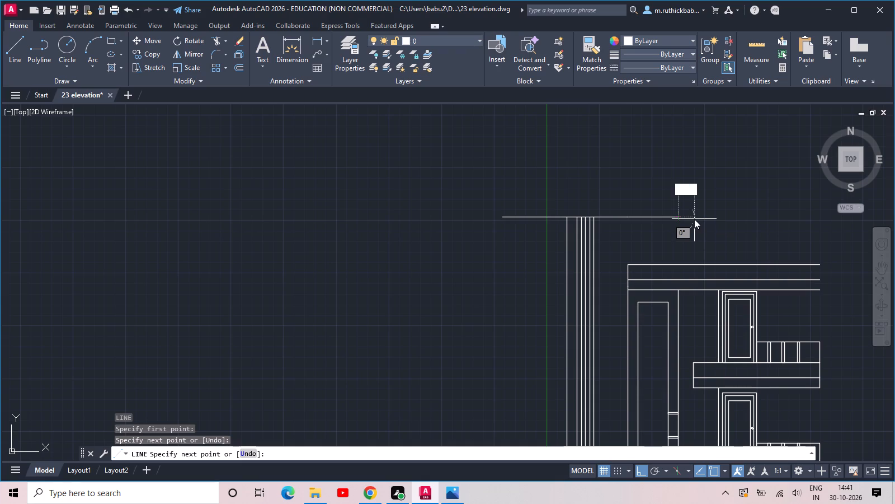
pyautogui.press('space')
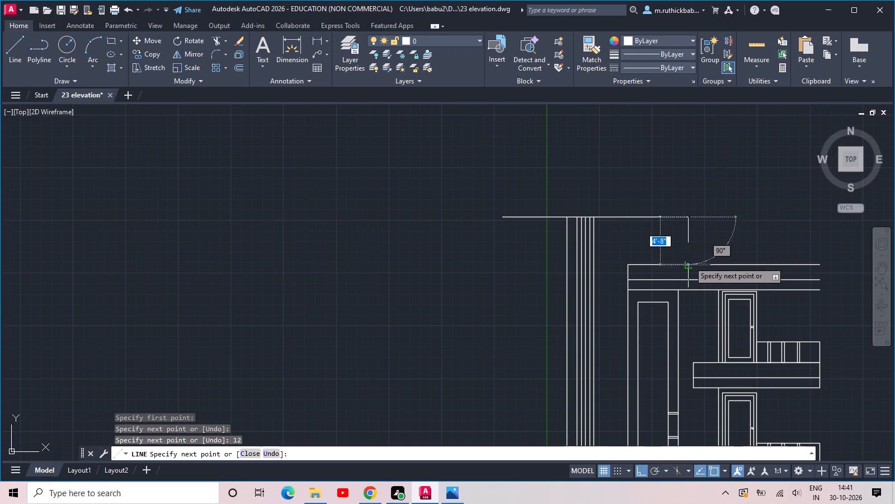
pyautogui.click(689, 262)
pyautogui.press('Escape')
# Trim the raised top line where it overhangs to the left of the outer left wall line.
pyautogui.scroll(-1, 585, 237)
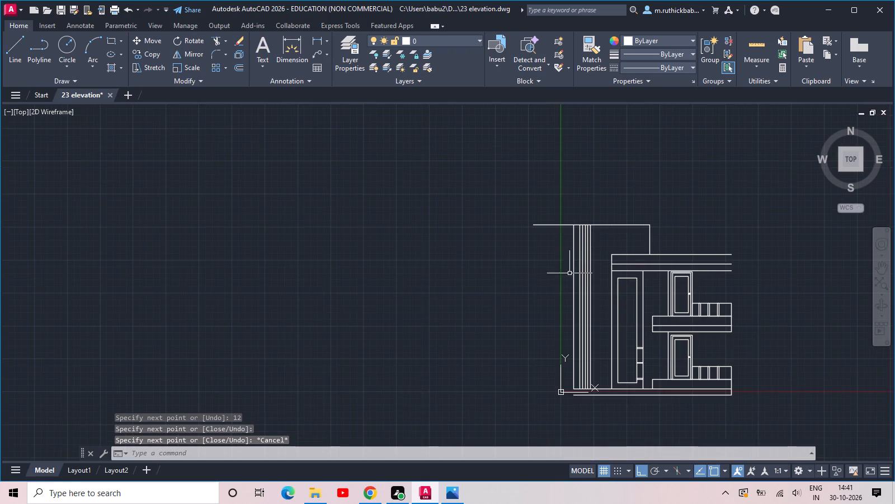
pyautogui.scroll(1, 579, 284)
pyautogui.write('tr')
pyautogui.press('space')
pyautogui.press('space')
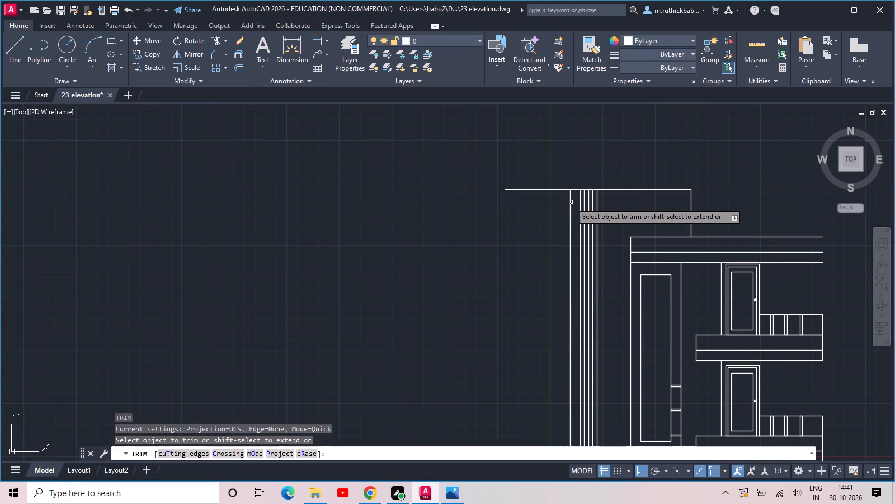
pyautogui.click(564, 202)
pyautogui.click(559, 174)
pyautogui.press('Escape')
# Join the outer left wall line, the raised top line segments and the short right drop line into one polyline.
pyautogui.moveTo(596, 178); pyautogui.dragTo(580, 191, button='middle')
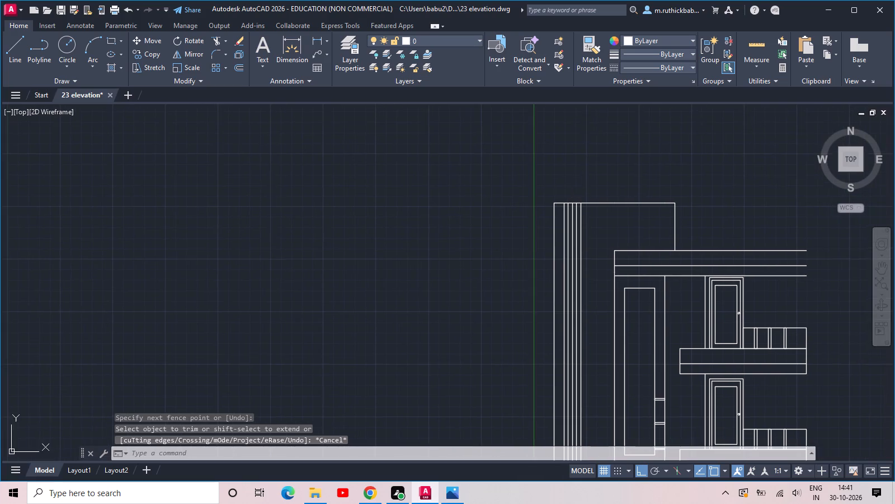
pyautogui.scroll(2, 580, 204)
pyautogui.moveTo(518, 214); pyautogui.dragTo(514, 204)
pyautogui.click(493, 170)
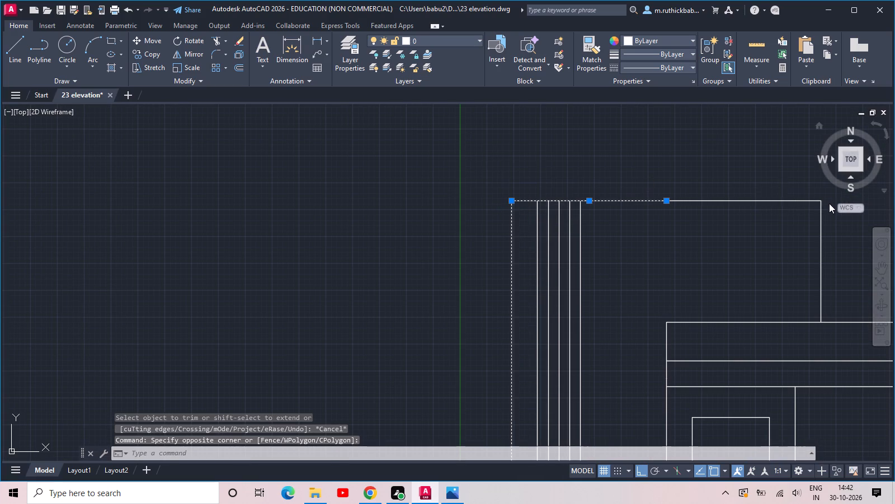
pyautogui.scroll(-1, 829, 206)
pyautogui.moveTo(806, 216); pyautogui.dragTo(706, 227, button='middle')
pyautogui.moveTo(739, 269); pyautogui.dragTo(731, 251)
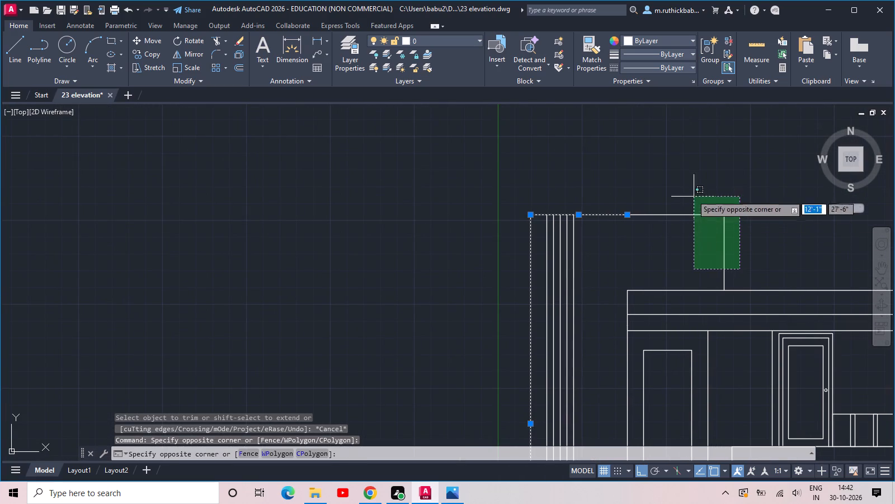
pyautogui.click(644, 186)
pyautogui.write('j')
pyautogui.press('space')
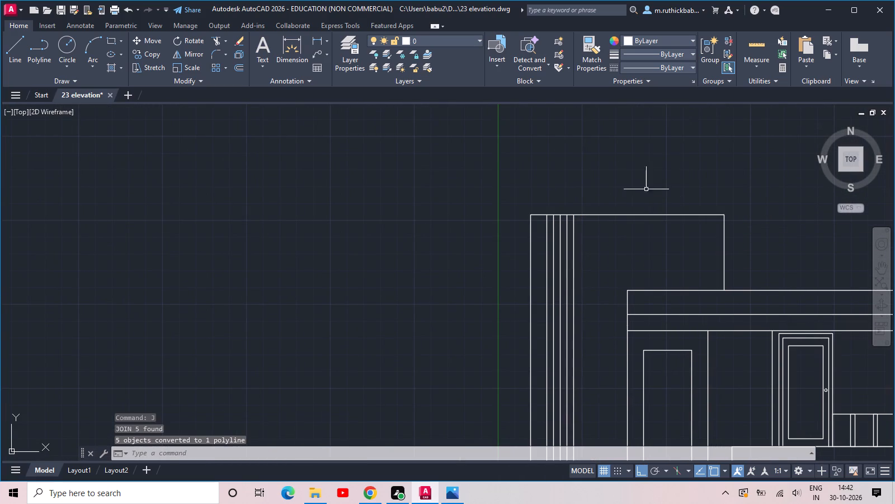
# Offset the joined wall and raised top outline 12" outward to form a parallel outer frame.
pyautogui.press('o')
pyautogui.write('ff')
pyautogui.press('space')
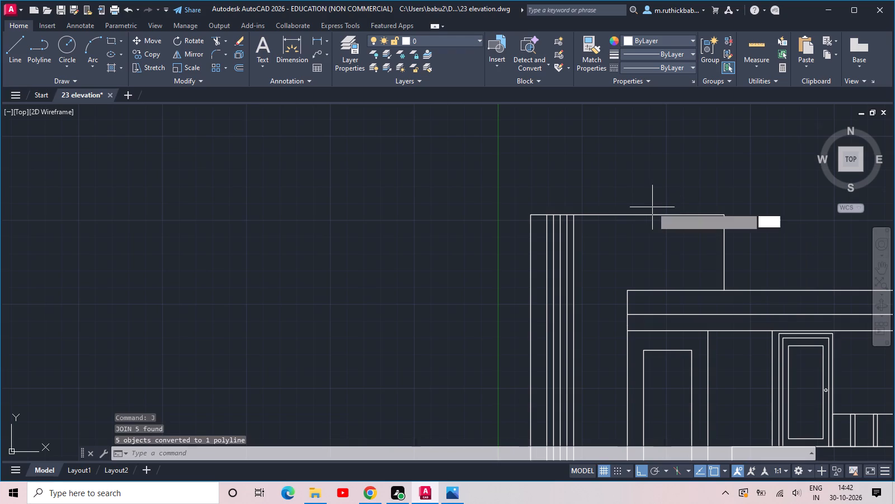
pyautogui.press('1')
pyautogui.press('2')
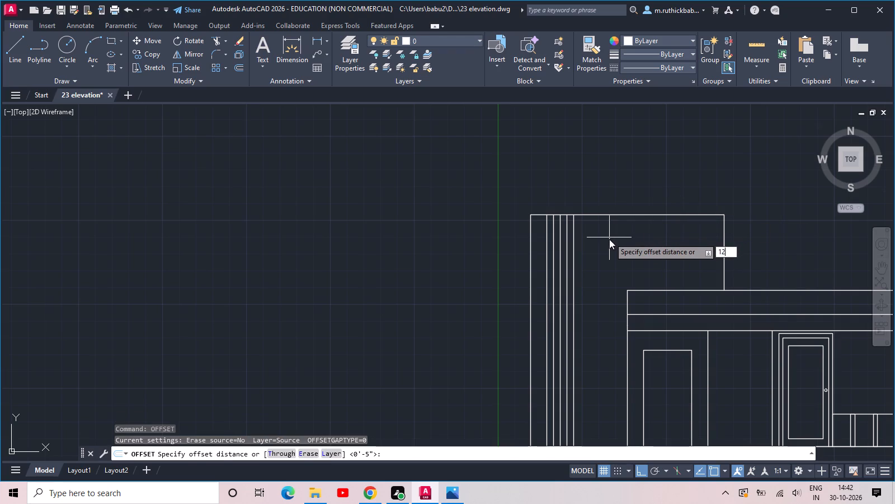
pyautogui.press('space')
pyautogui.click(638, 217)
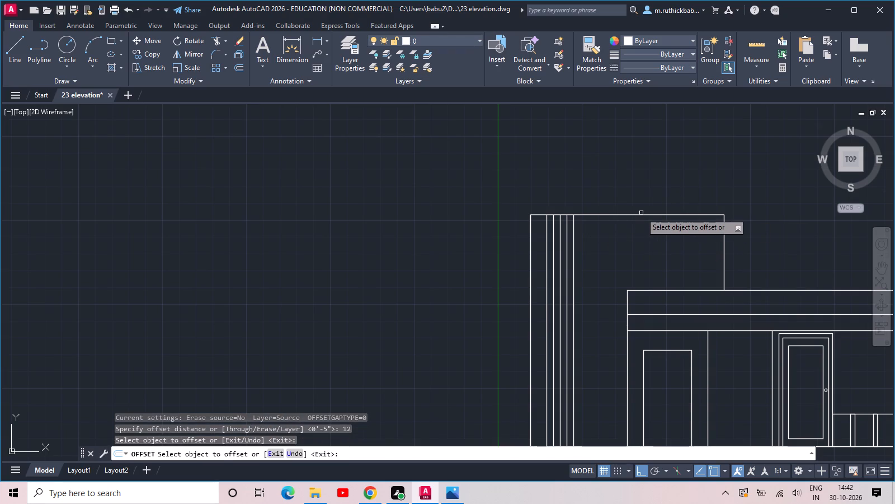
pyautogui.click(641, 216)
pyautogui.click(637, 220)
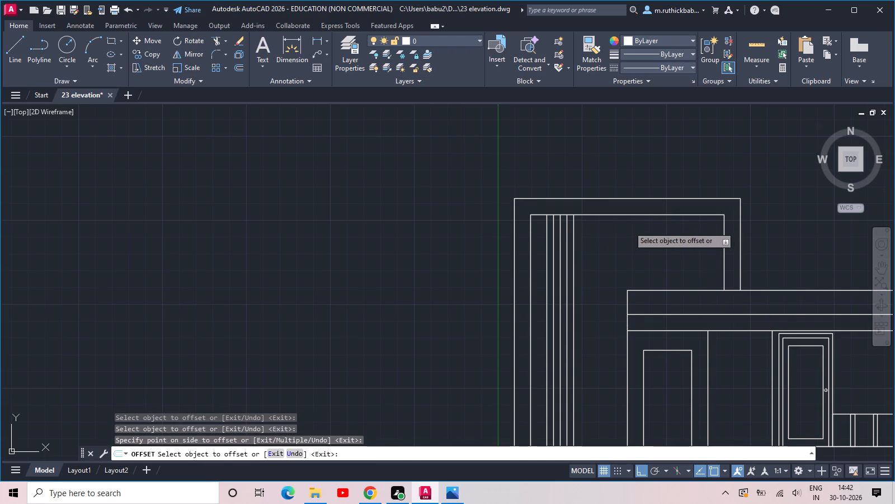
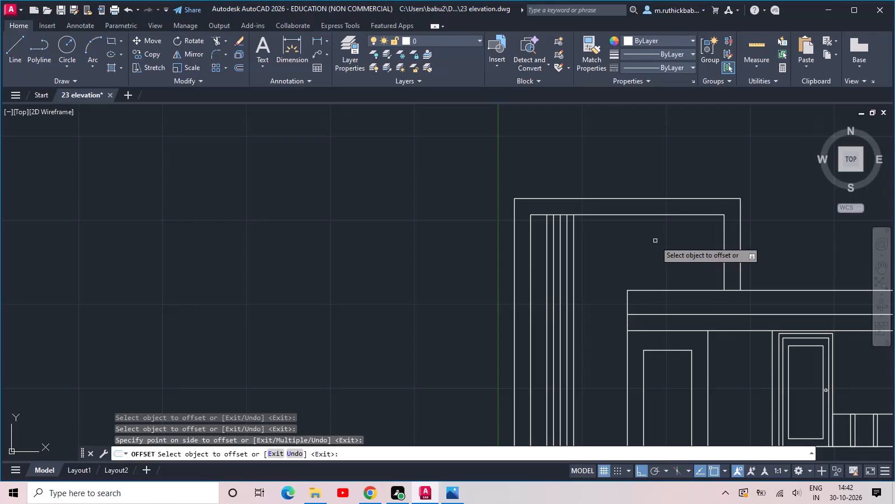
# Undo the outward offset and offset the joined wall and raised top outline 12" inward instead.
pyautogui.hotkey('ctrl', 'z')
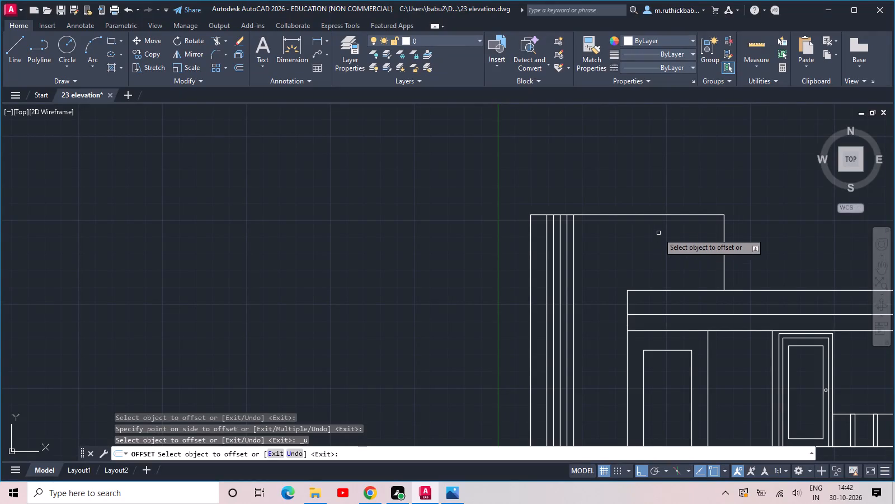
pyautogui.click(664, 215)
pyautogui.click(660, 235)
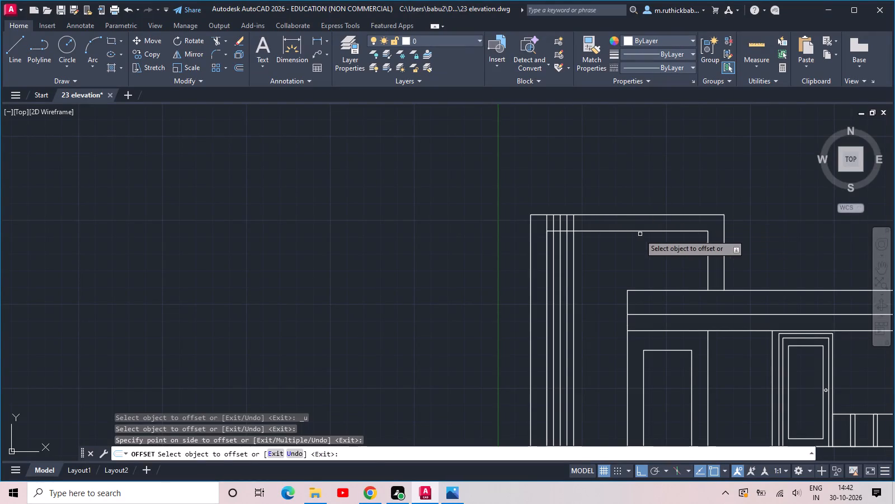
pyautogui.press('Escape')
# Trim the vertical wall strip lines where they cross the band between the outer and inner top lines of the frame.
pyautogui.press('t')
pyautogui.write('r')
pyautogui.press('space')
pyautogui.press('space')
pyautogui.scroll(1, 596, 226)
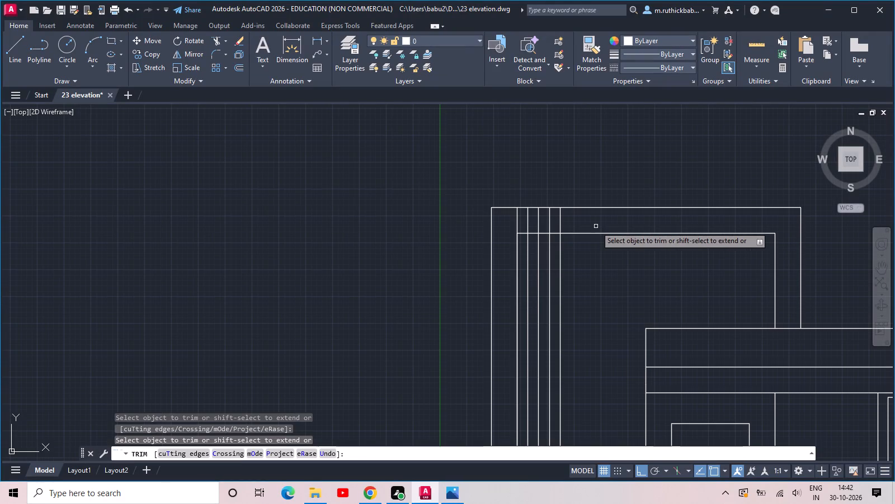
pyautogui.moveTo(596, 226); pyautogui.dragTo(591, 223)
pyautogui.click(507, 225)
pyautogui.scroll(-2, 556, 213)
pyautogui.press('Escape')
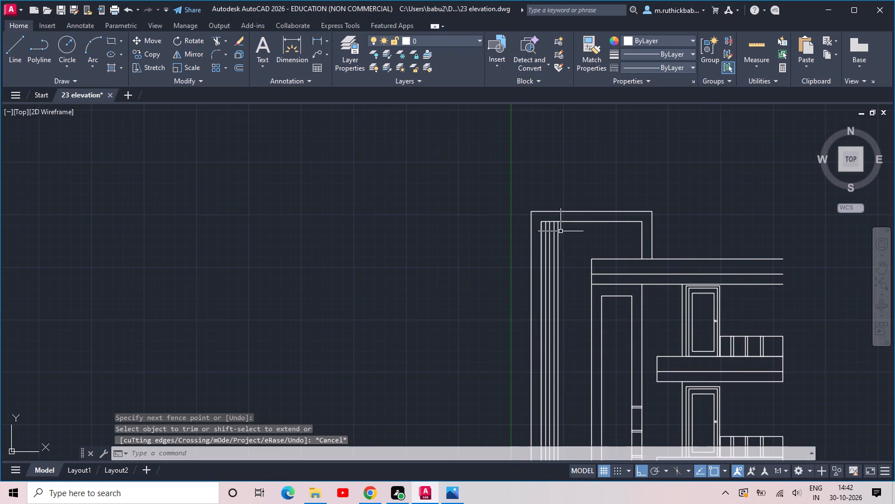
# Copy the lowest three column crossbars straight up the column twice, placing the second set about 14'-10" above the originals.
pyautogui.scroll(-1, 591, 248)
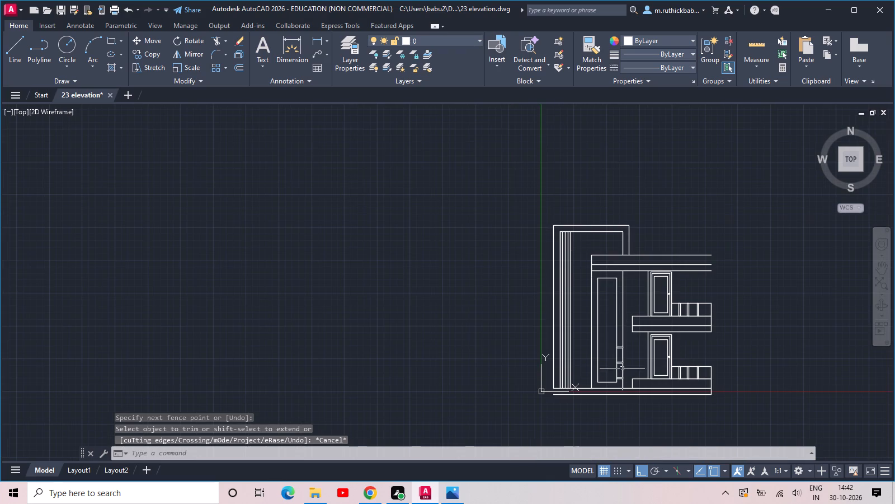
pyautogui.moveTo(622, 368); pyautogui.dragTo(575, 323, button='middle')
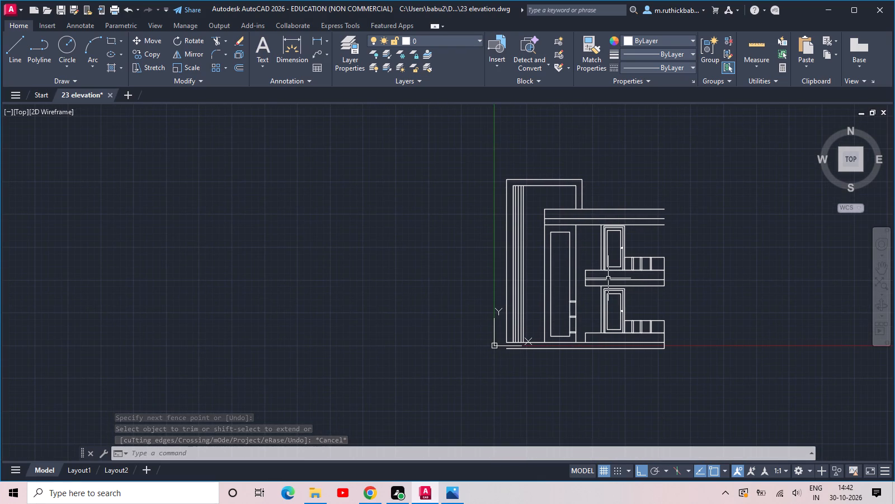
pyautogui.scroll(2, 599, 274)
pyautogui.scroll(-1, 565, 308)
pyautogui.moveTo(552, 353); pyautogui.dragTo(567, 301, button='middle')
pyautogui.scroll(1, 566, 309)
pyautogui.click(542, 240)
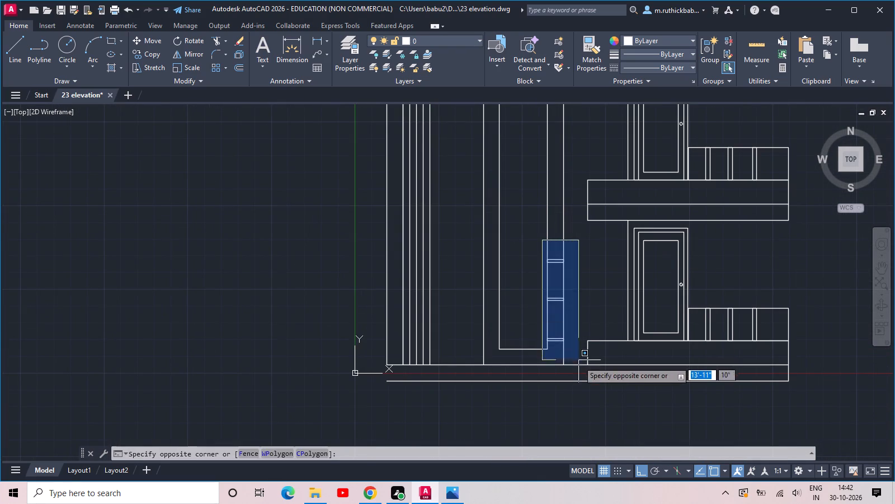
pyautogui.click(577, 358)
pyautogui.press('c')
pyautogui.press('o')
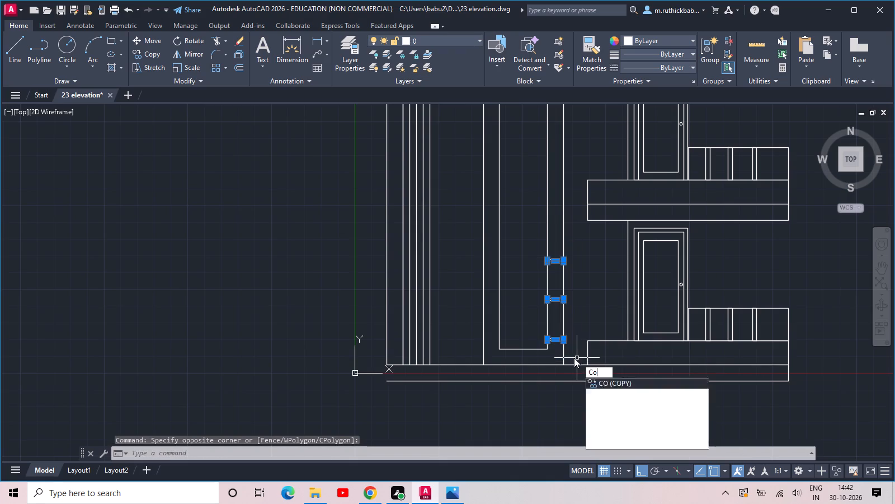
pyautogui.press('space')
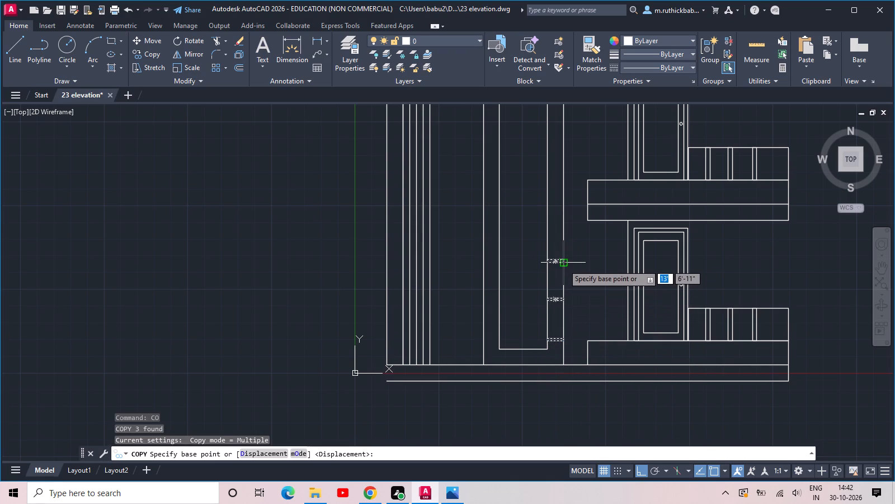
pyautogui.click(563, 264)
pyautogui.click(568, 138)
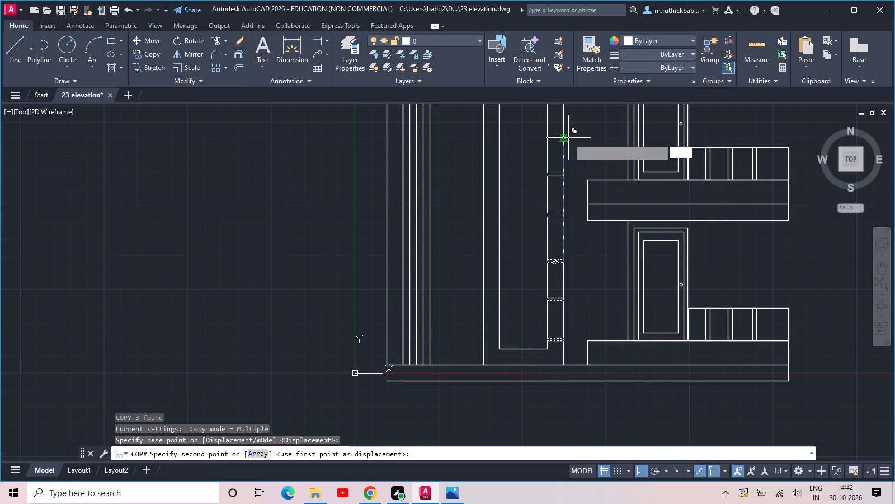
pyautogui.moveTo(568, 138); pyautogui.dragTo(576, 343, button='middle')
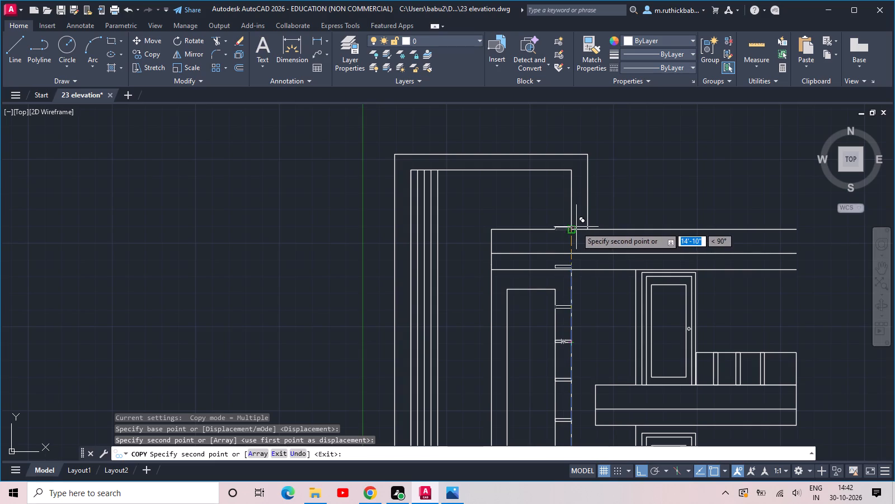
pyautogui.click(576, 227)
pyautogui.press('Escape')
# Erase the two copied crossbars that fall at and above the roof band.
pyautogui.click(566, 268)
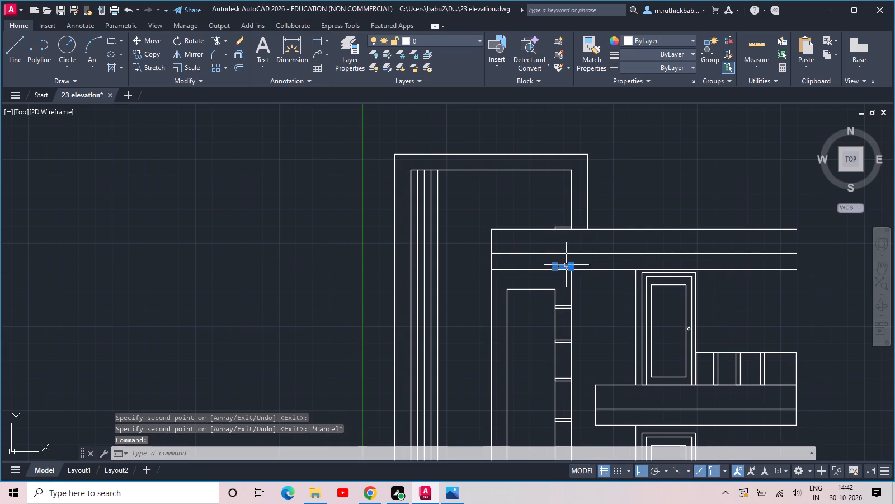
pyautogui.click(567, 226)
pyautogui.press('Delete')
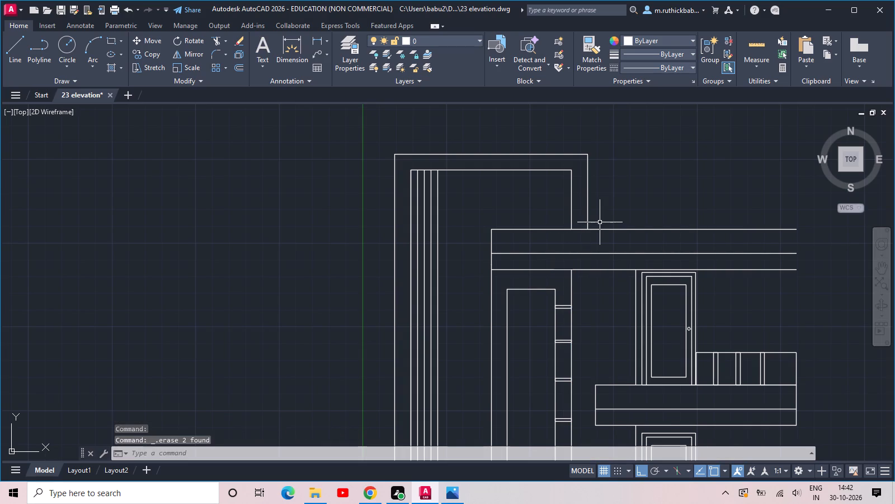
# Move the short vertical line at the left end of the base step over to the crossbarred column's outer left line.
pyautogui.scroll(-1, 600, 222)
pyautogui.moveTo(610, 318); pyautogui.dragTo(601, 260, button='middle')
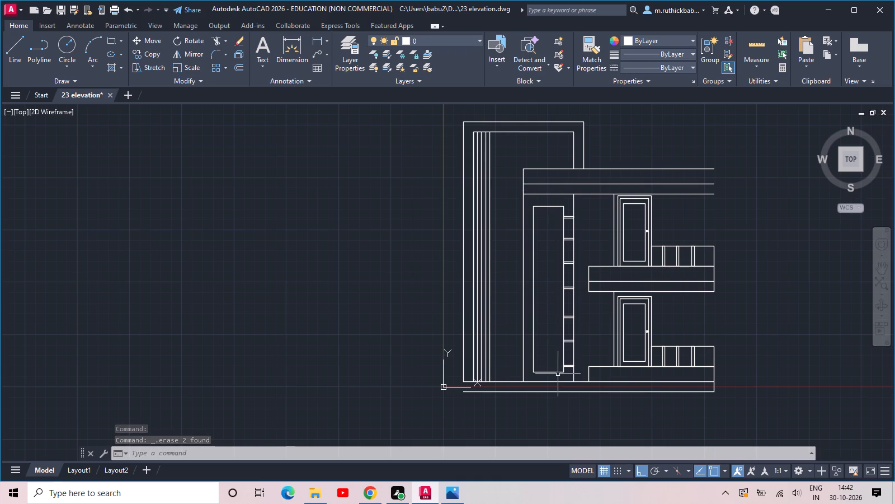
pyautogui.moveTo(558, 375); pyautogui.dragTo(561, 350, button='middle')
pyautogui.scroll(1, 569, 348)
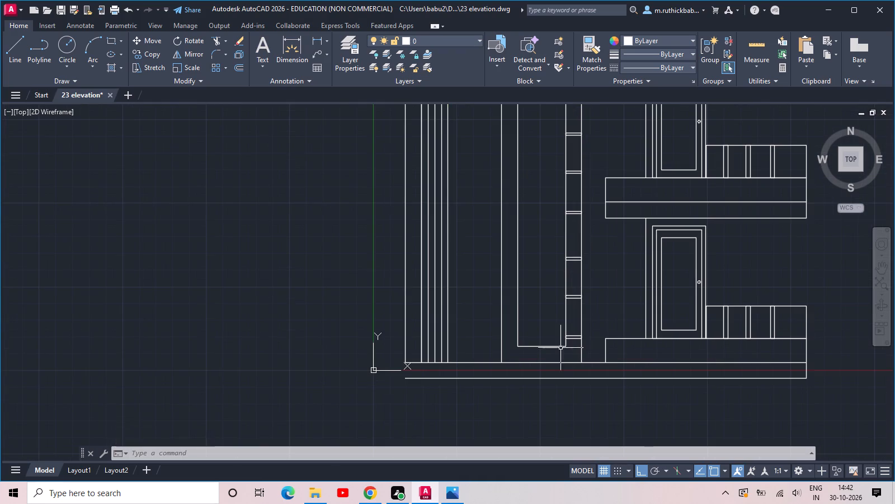
pyautogui.scroll(2, 557, 347)
pyautogui.scroll(-1, 554, 346)
pyautogui.moveTo(599, 344); pyautogui.dragTo(597, 346, button='middle')
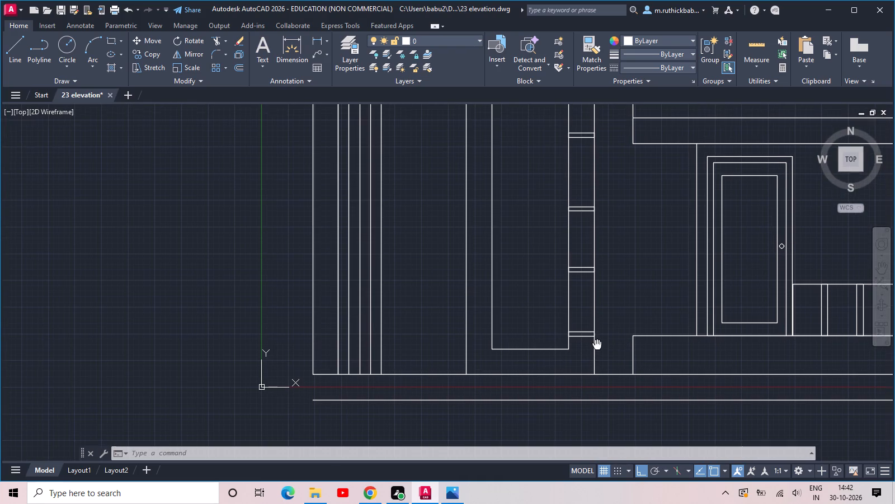
pyautogui.moveTo(597, 346); pyautogui.dragTo(595, 352, button='middle')
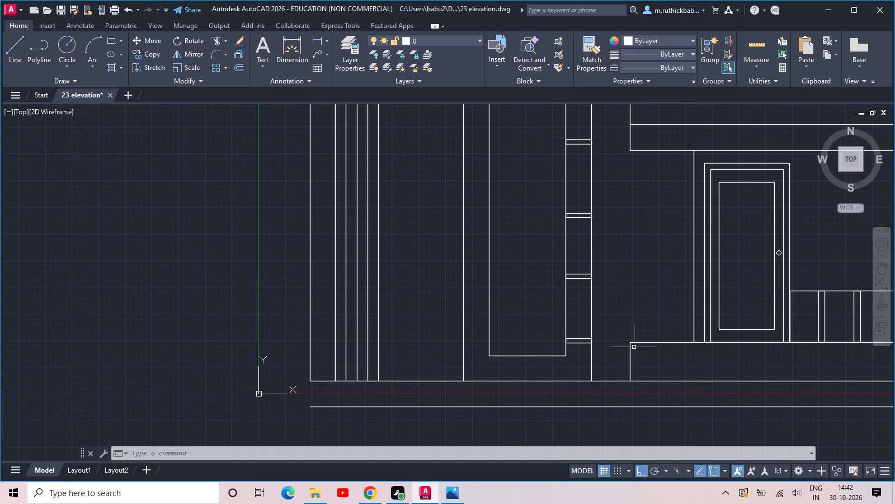
pyautogui.click(637, 362)
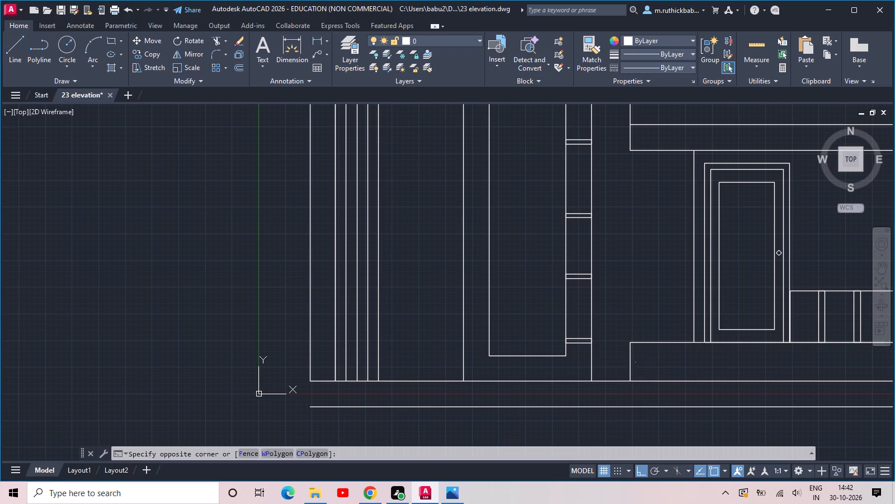
pyautogui.click(620, 358)
pyautogui.click(628, 364)
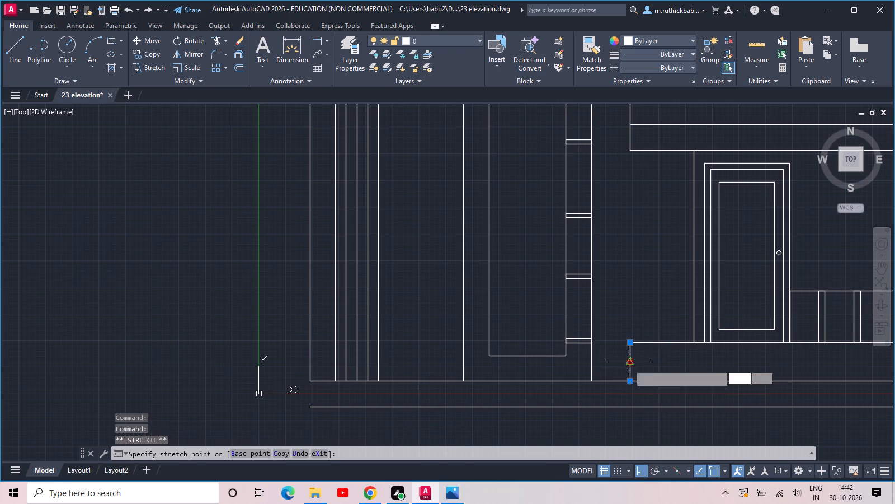
pyautogui.click(466, 354)
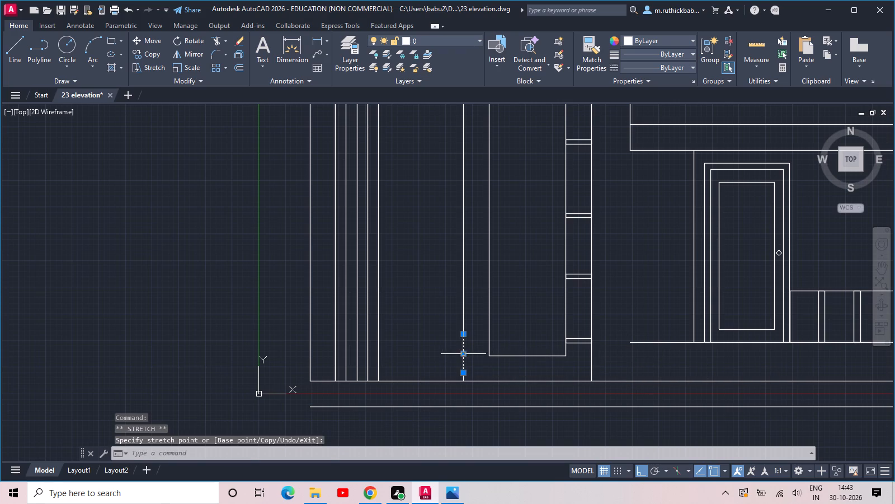
pyautogui.press('Escape')
# Extend the base step's top line leftward across the crossbars and tall opening to the column's outer left line.
pyautogui.write('ex')
pyautogui.press('space')
pyautogui.click(643, 351)
pyautogui.click(639, 307)
pyautogui.moveTo(633, 358); pyautogui.dragTo(633, 349)
pyautogui.click(630, 317)
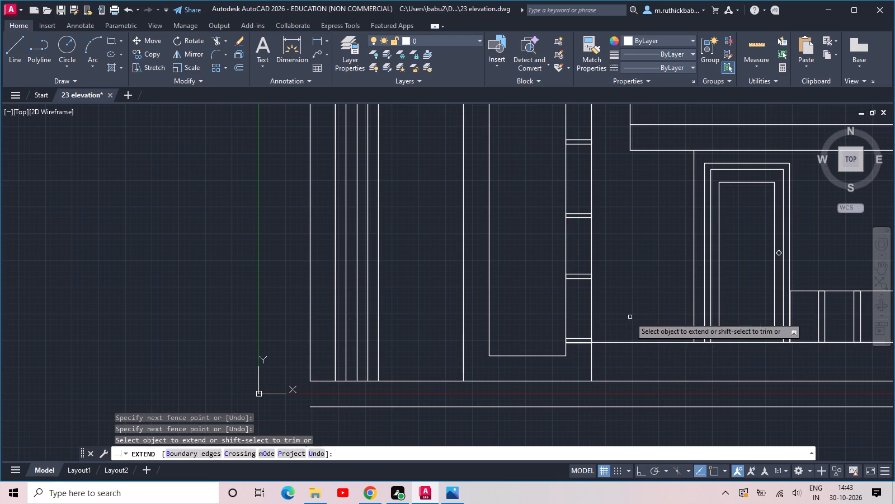
pyautogui.moveTo(604, 353); pyautogui.dragTo(605, 344)
pyautogui.click(606, 315)
pyautogui.moveTo(600, 358); pyautogui.dragTo(600, 350)
pyautogui.click(608, 307)
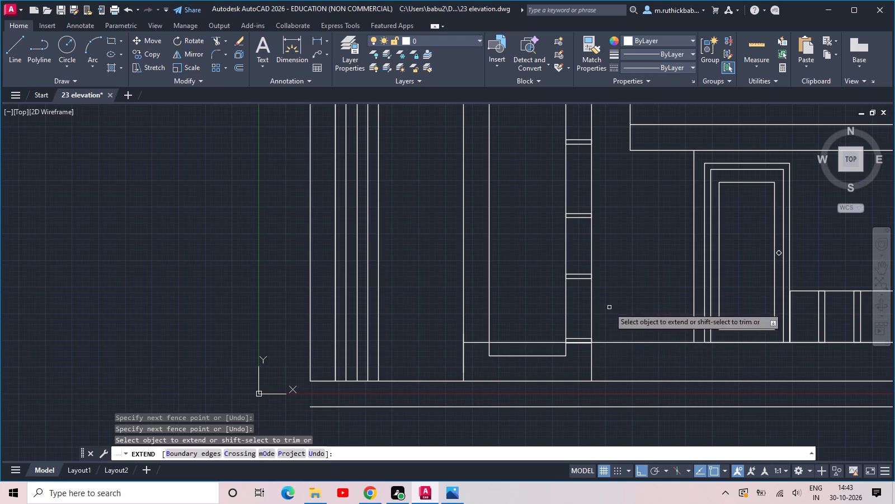
pyautogui.press('Escape')
# Stretch the bottom edge of the lowest crossbar upward so it clears the extended base line.
pyautogui.scroll(5, 570, 344)
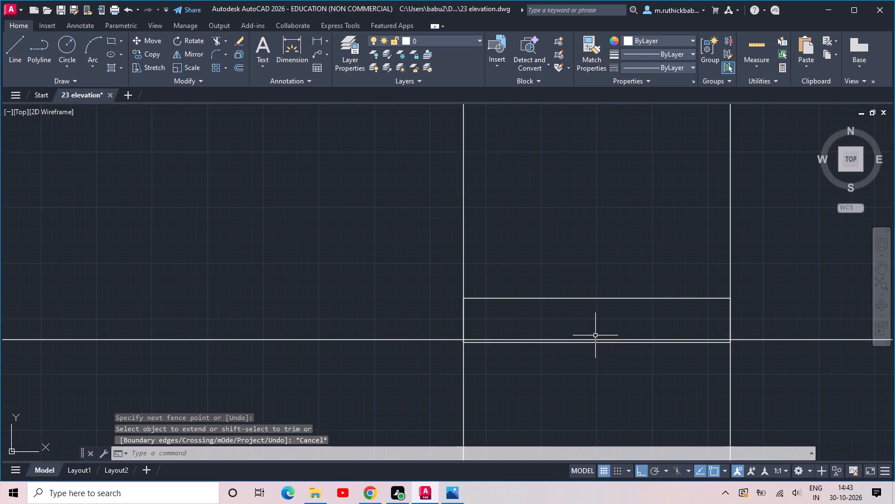
pyautogui.click(595, 340)
pyautogui.press('Escape')
pyautogui.click(592, 345)
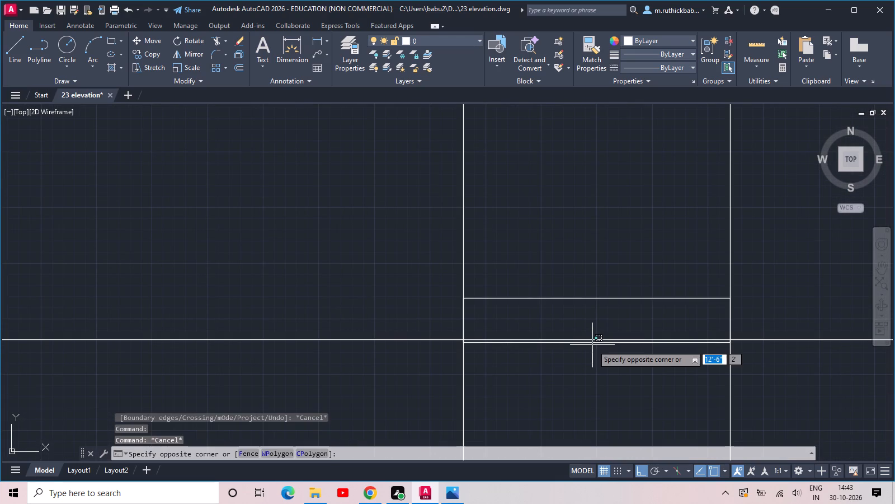
pyautogui.click(588, 344)
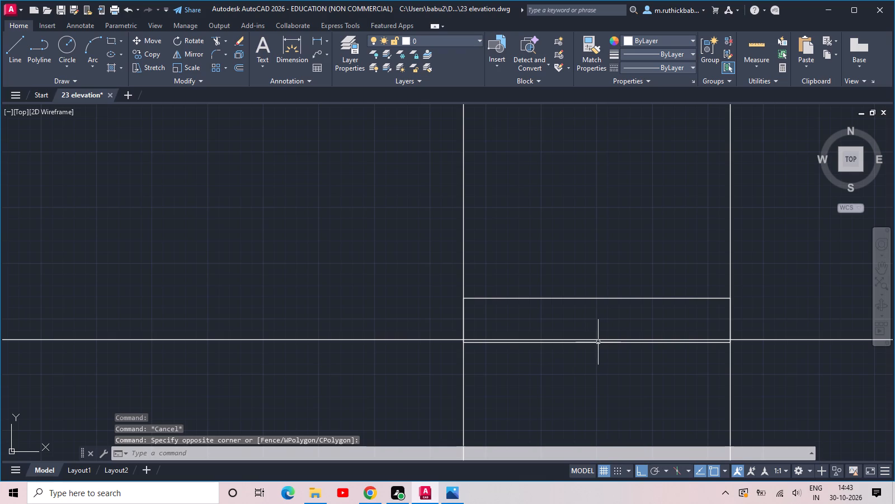
pyautogui.click(598, 342)
pyautogui.scroll(1, 598, 342)
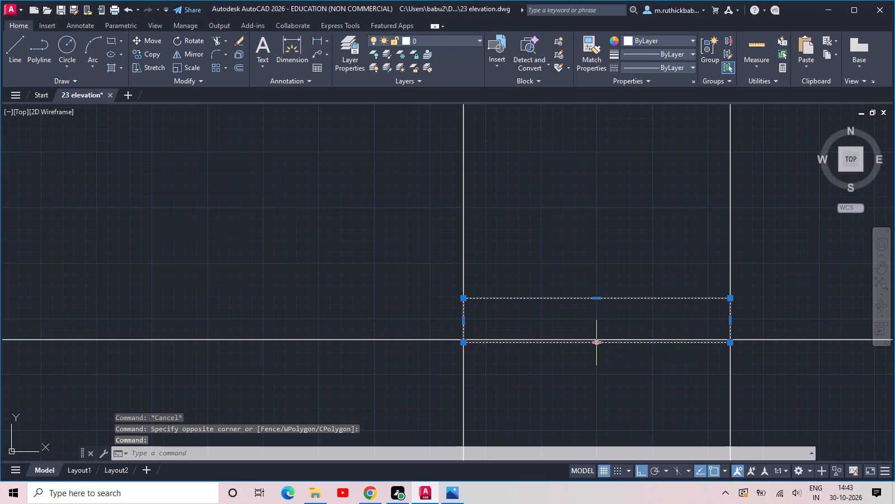
pyautogui.click(598, 342)
pyautogui.click(599, 326)
pyautogui.scroll(-1, 600, 326)
pyautogui.press('`')
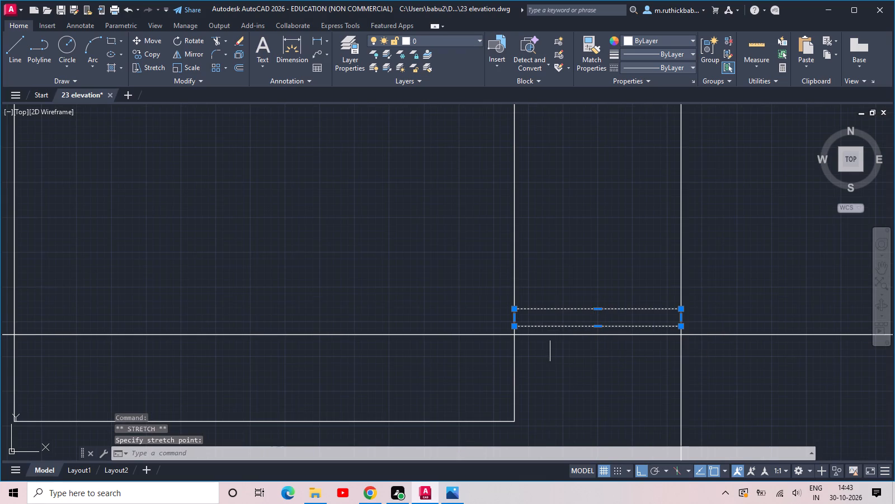
pyautogui.press('Escape')
pyautogui.press('Escape')
pyautogui.press('Escape')
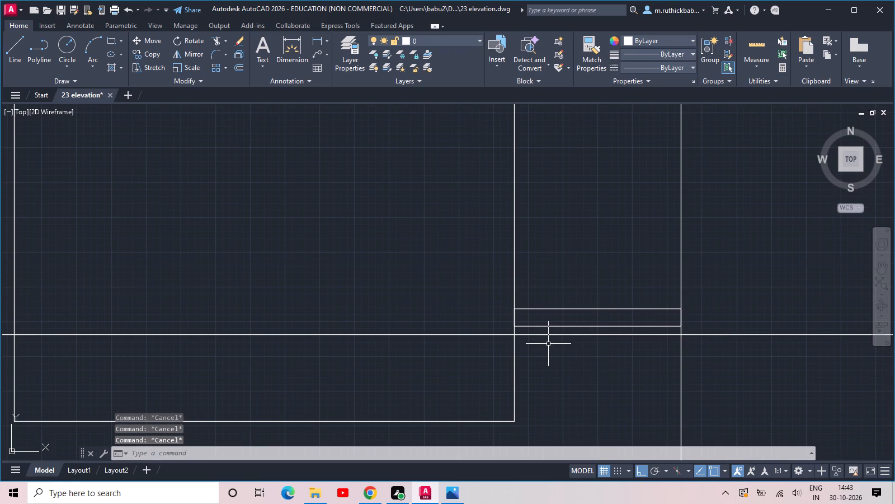
# Trim the extended base line between the two vertical lines of the crossbar strip.
pyautogui.press('r')
pyautogui.press('Escape')
pyautogui.write('tr')
pyautogui.press('space')
pyautogui.click(550, 349)
pyautogui.click(557, 333)
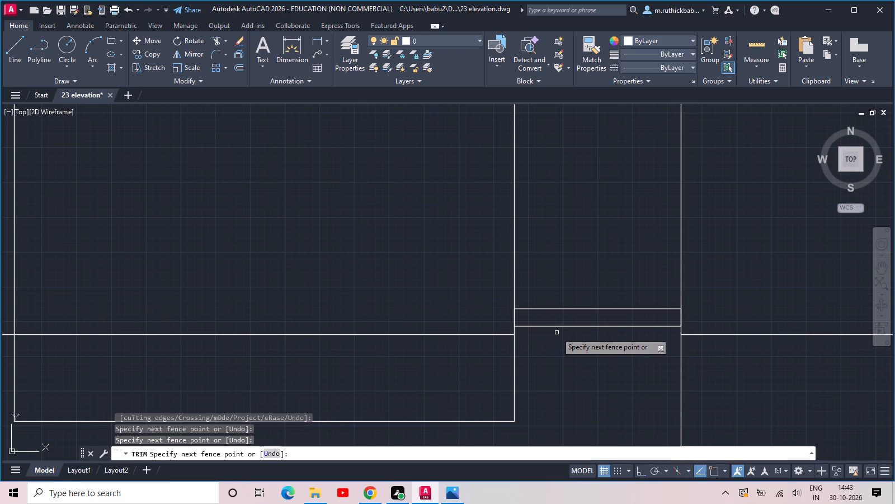
pyautogui.scroll(-2, 536, 338)
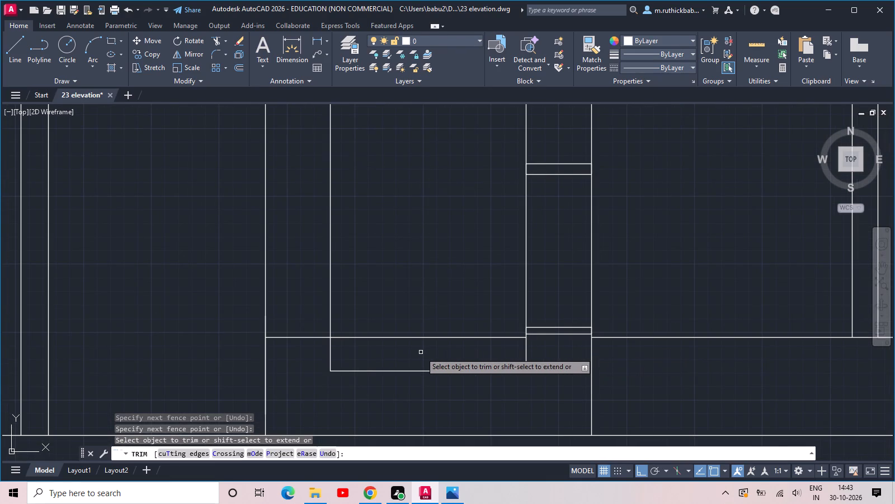
pyautogui.press('Escape')
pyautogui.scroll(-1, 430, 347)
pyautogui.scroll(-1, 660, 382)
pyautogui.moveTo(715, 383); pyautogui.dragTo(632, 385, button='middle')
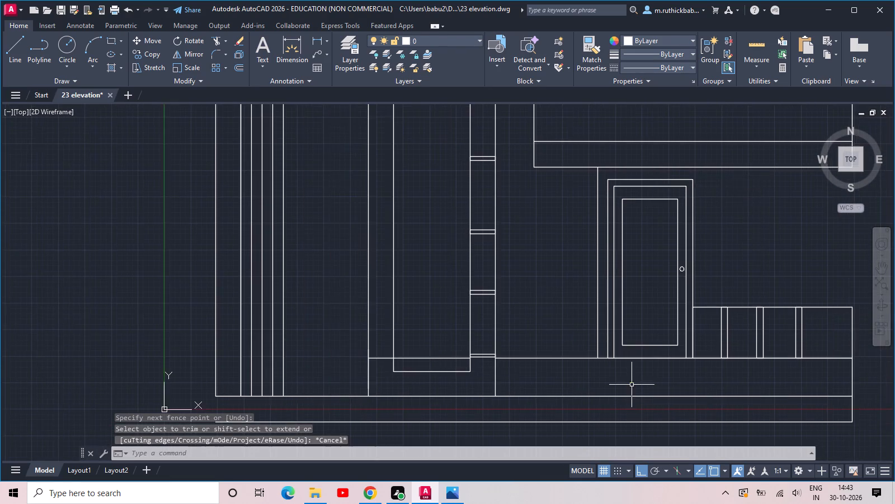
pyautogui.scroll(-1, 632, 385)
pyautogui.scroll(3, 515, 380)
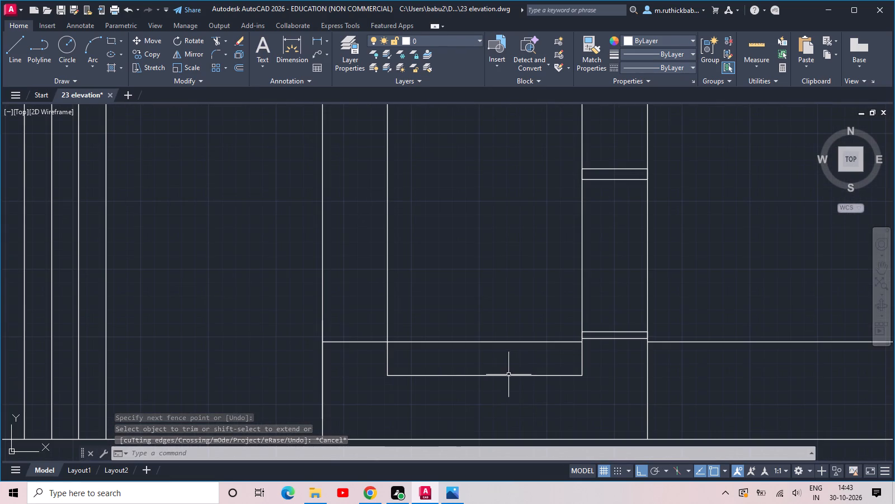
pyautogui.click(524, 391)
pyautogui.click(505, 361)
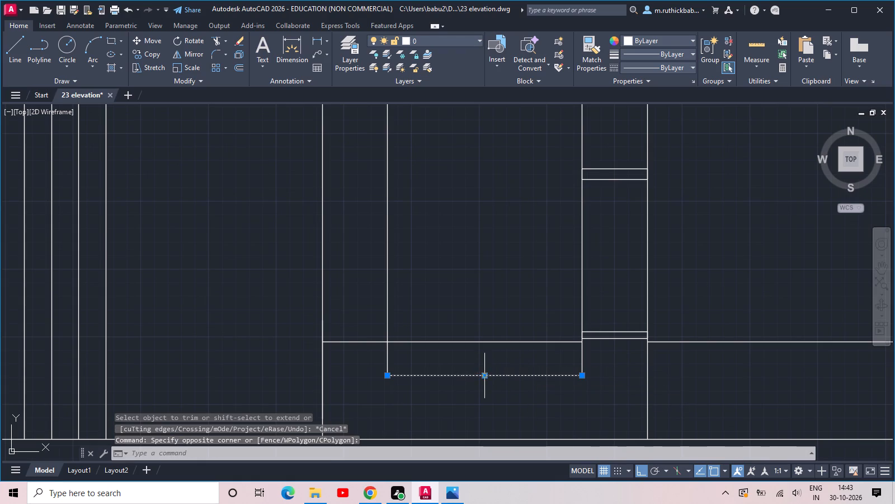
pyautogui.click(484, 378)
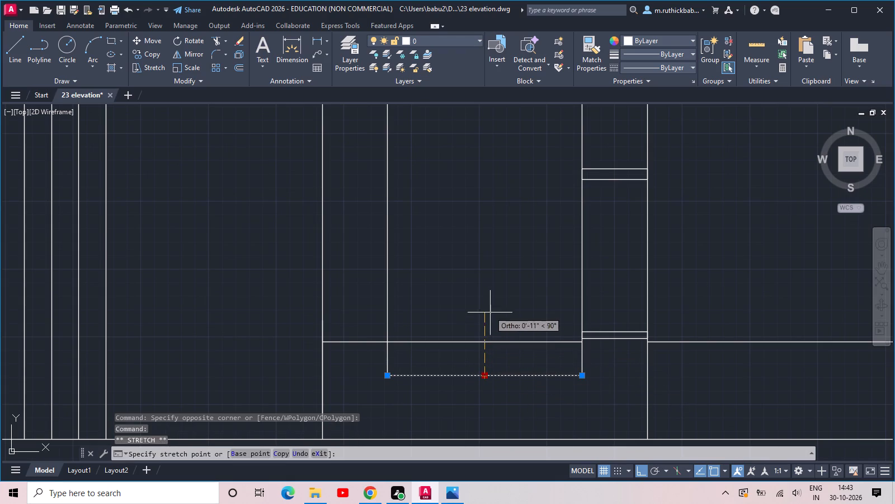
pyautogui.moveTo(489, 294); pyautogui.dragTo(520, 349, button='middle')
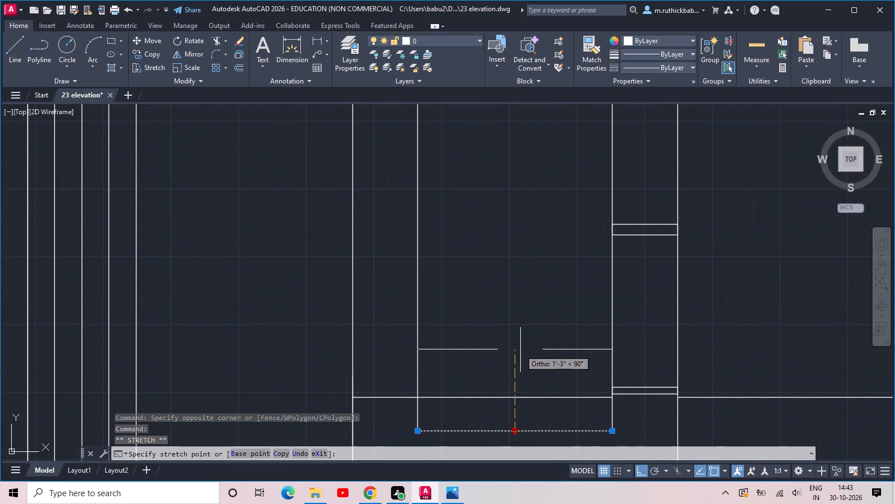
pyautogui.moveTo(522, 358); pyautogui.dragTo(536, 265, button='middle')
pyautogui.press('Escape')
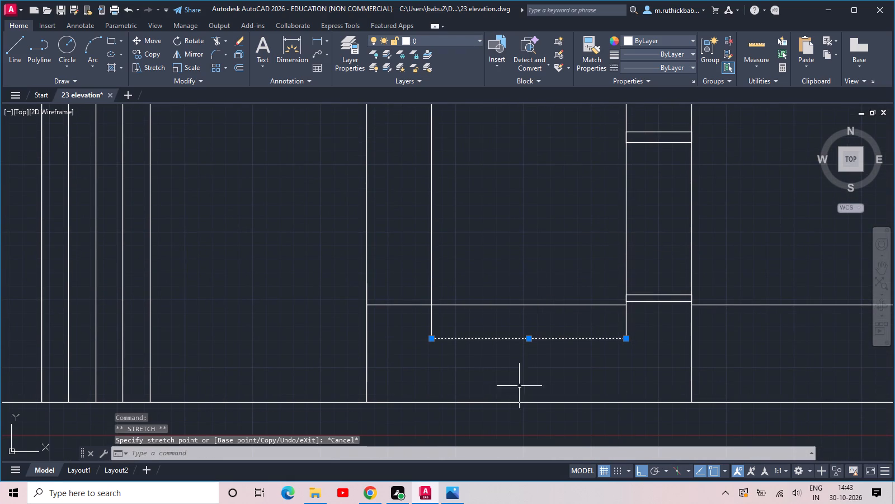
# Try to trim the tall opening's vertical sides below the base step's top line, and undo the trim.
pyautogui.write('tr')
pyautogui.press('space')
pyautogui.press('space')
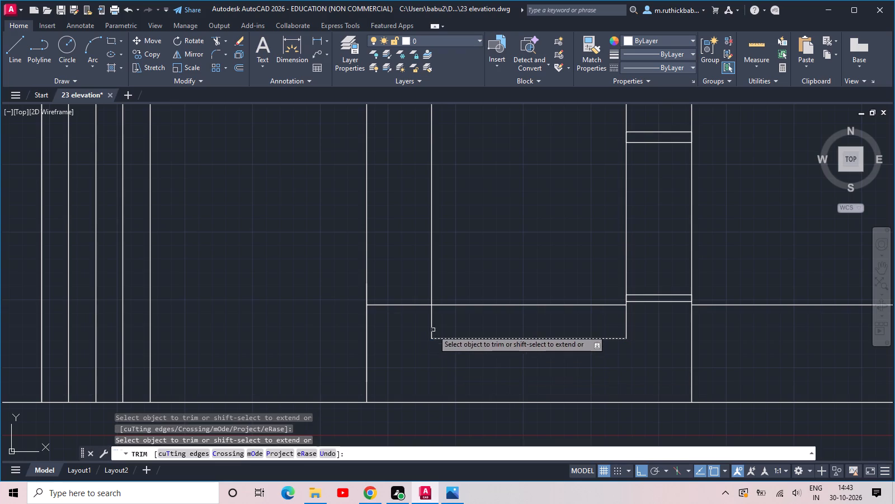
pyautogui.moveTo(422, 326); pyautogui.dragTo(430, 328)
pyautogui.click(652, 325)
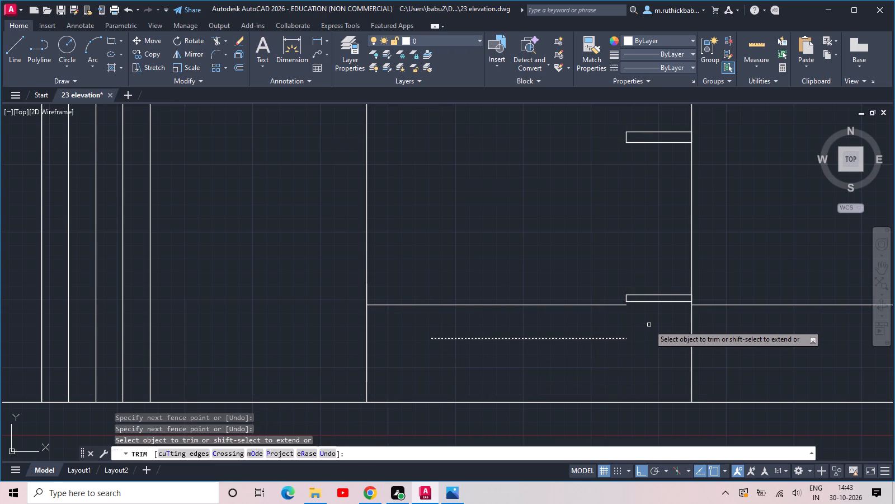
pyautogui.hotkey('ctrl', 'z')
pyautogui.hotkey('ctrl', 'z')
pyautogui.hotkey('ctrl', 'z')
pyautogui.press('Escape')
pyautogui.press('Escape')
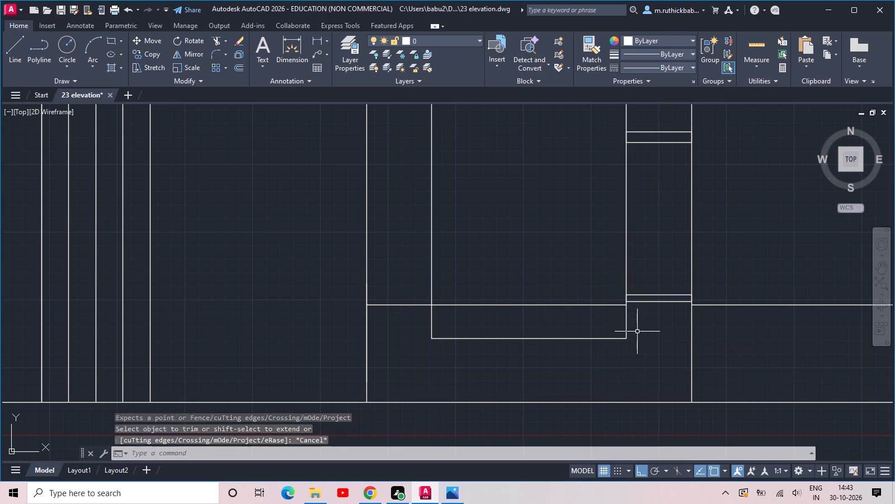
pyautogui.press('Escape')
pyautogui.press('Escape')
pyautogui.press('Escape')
# Trim away the sides and bottom edge of the tall opening that hang below the base step's top line.
pyautogui.press('t')
pyautogui.write('r')
pyautogui.press('space')
pyautogui.press('space')
pyautogui.moveTo(637, 332); pyautogui.dragTo(630, 332)
pyautogui.click(401, 333)
pyautogui.click(503, 337)
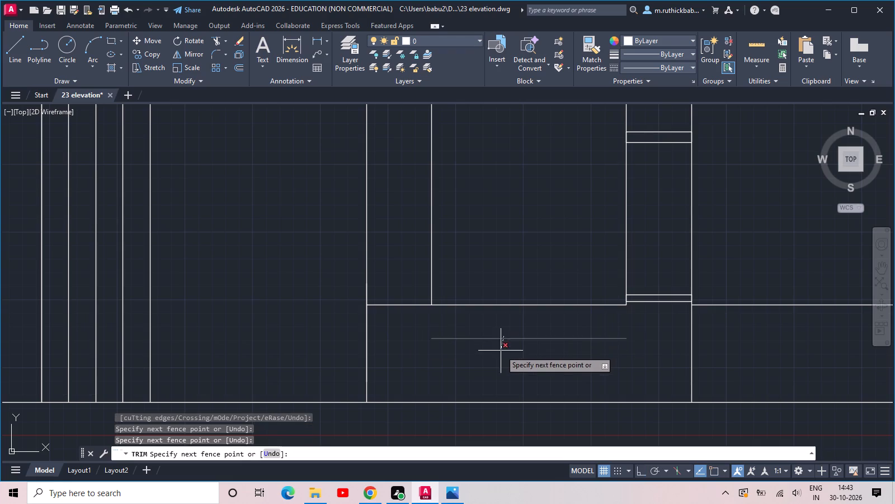
pyautogui.click(501, 351)
pyautogui.press('Escape')
# Draw a 5' wide rectangle on the base step across the crossbarred column, up to the second-lowest crossbar at the column's right edge.
pyautogui.scroll(-1, 508, 348)
pyautogui.moveTo(517, 348); pyautogui.dragTo(410, 368, button='middle')
pyautogui.scroll(-2, 406, 369)
pyautogui.scroll(1, 456, 356)
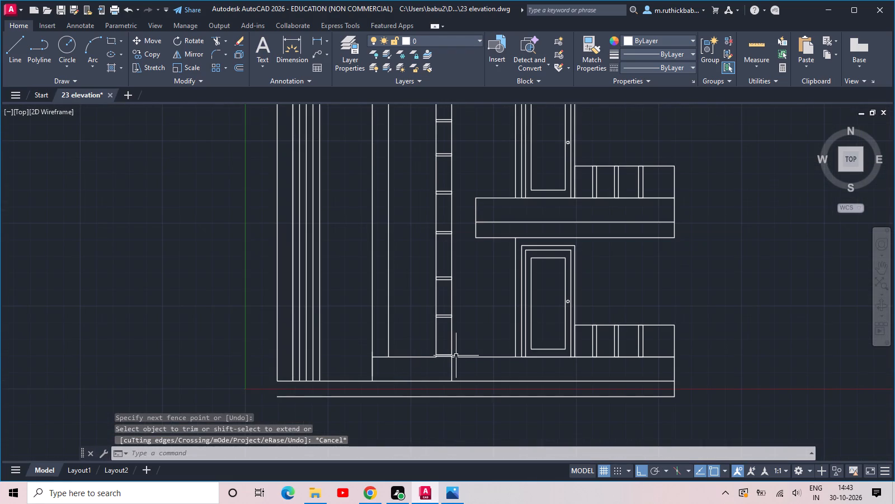
pyautogui.moveTo(536, 319); pyautogui.dragTo(477, 328, button='middle')
pyautogui.scroll(-1, 477, 328)
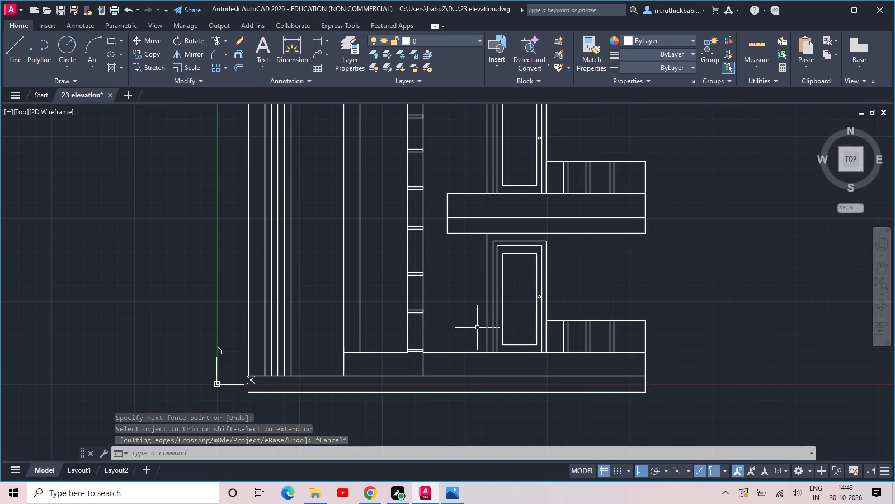
pyautogui.moveTo(477, 328); pyautogui.dragTo(503, 338, button='middle')
pyautogui.scroll(-1, 507, 340)
pyautogui.moveTo(453, 347); pyautogui.dragTo(529, 352, button='middle')
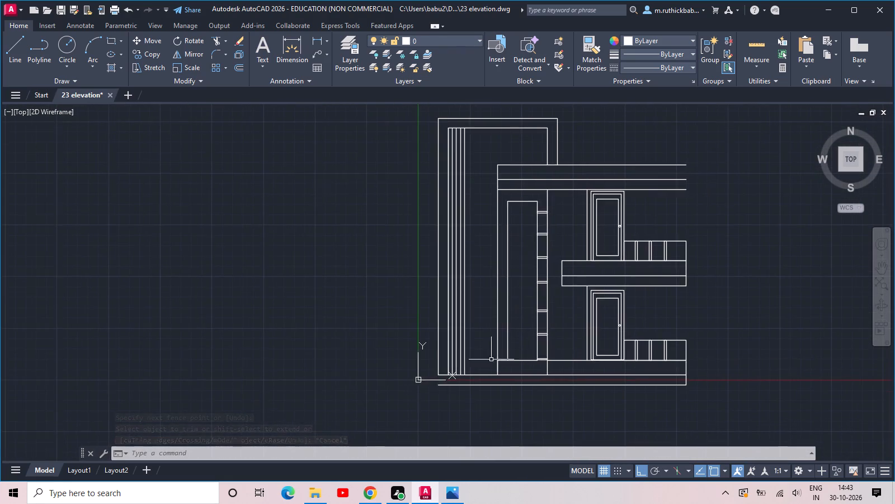
pyautogui.scroll(1, 485, 361)
pyautogui.write('rec')
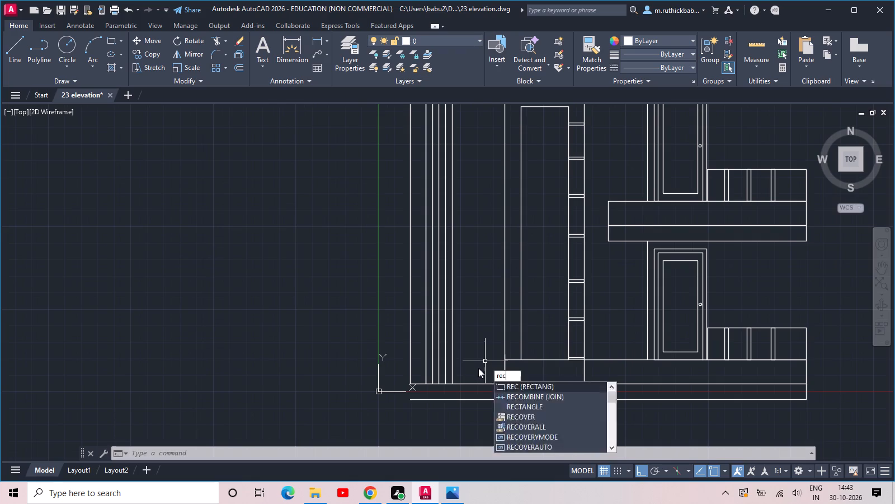
pyautogui.press('space')
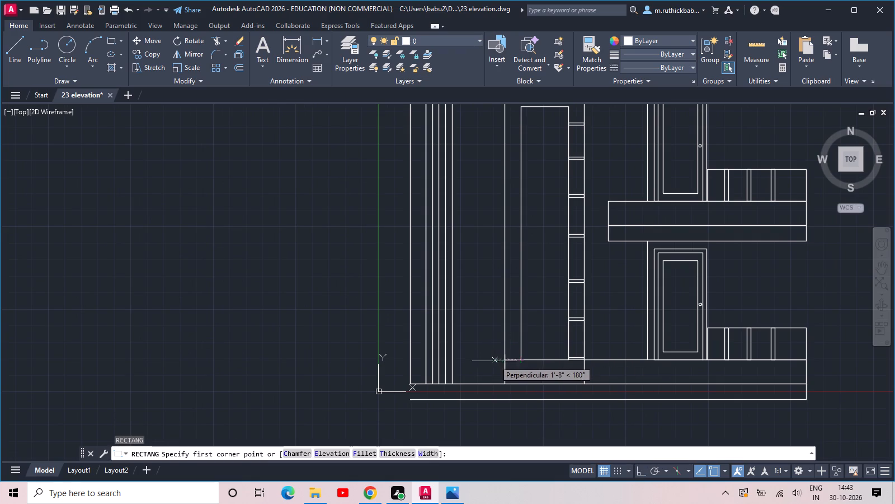
pyautogui.click(504, 362)
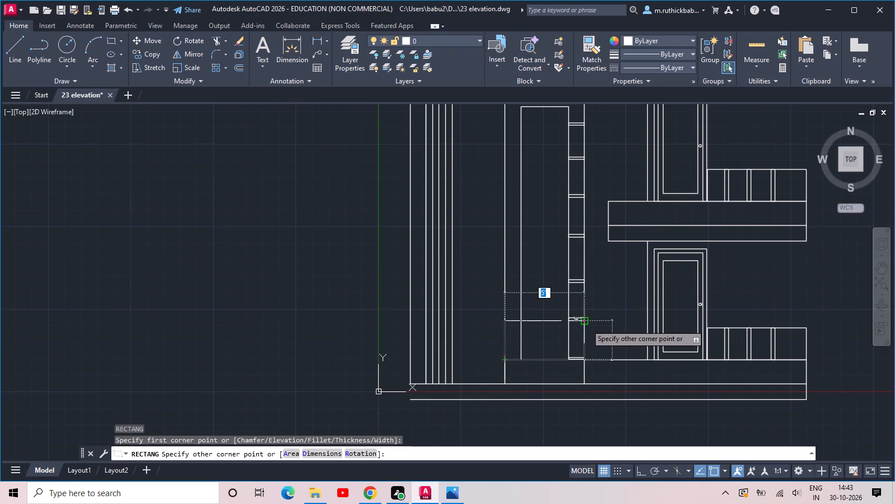
pyautogui.click(586, 324)
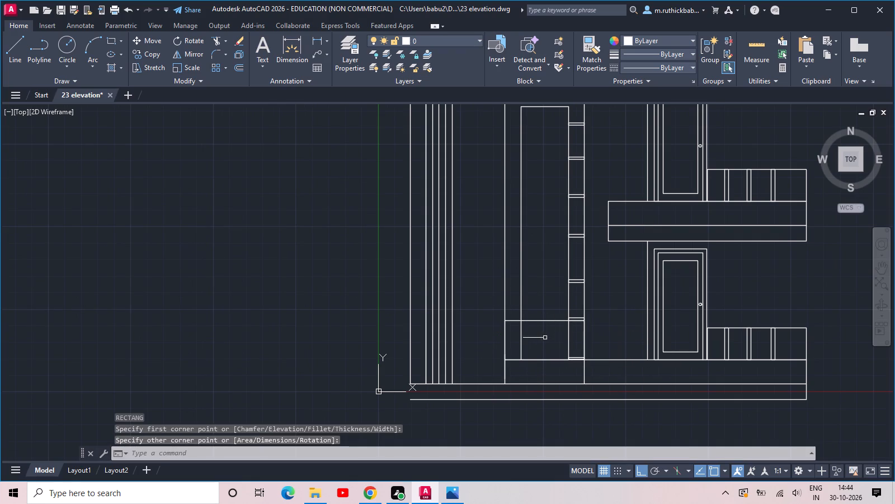
pyautogui.press('Escape')
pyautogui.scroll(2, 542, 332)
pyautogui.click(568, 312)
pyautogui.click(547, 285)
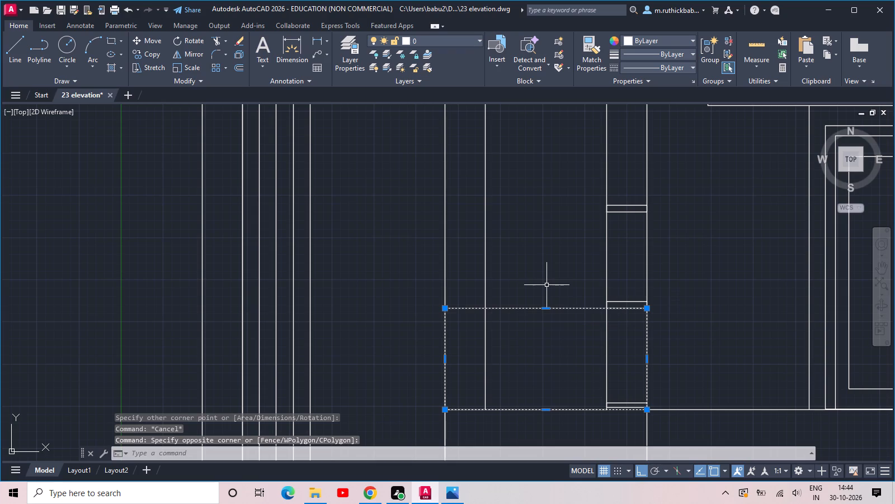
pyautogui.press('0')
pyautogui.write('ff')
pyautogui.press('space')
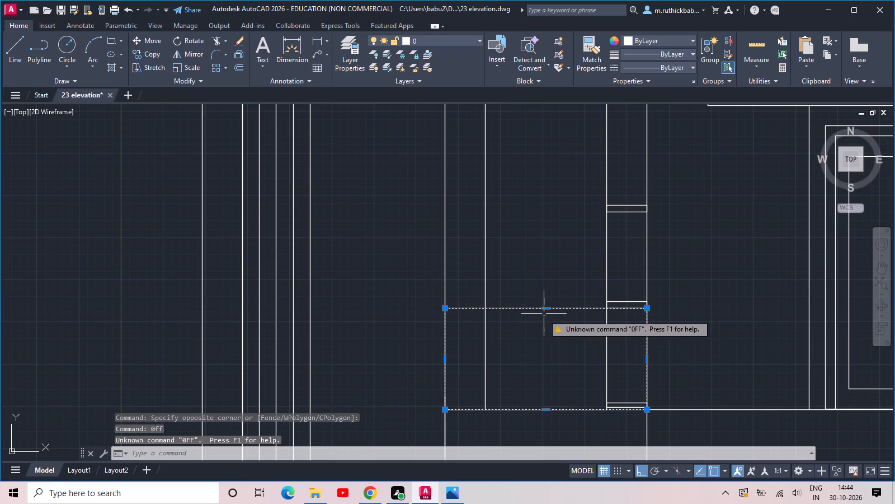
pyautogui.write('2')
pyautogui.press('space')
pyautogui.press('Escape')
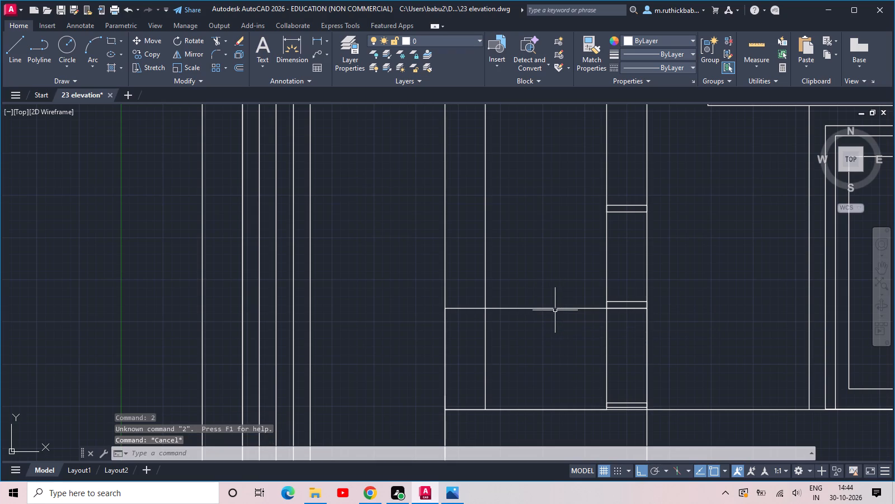
# Offset the new rectangle at the foot of the crossbarred column inward by 2".
pyautogui.write('off 2')
pyautogui.press('space')
pyautogui.click(557, 307)
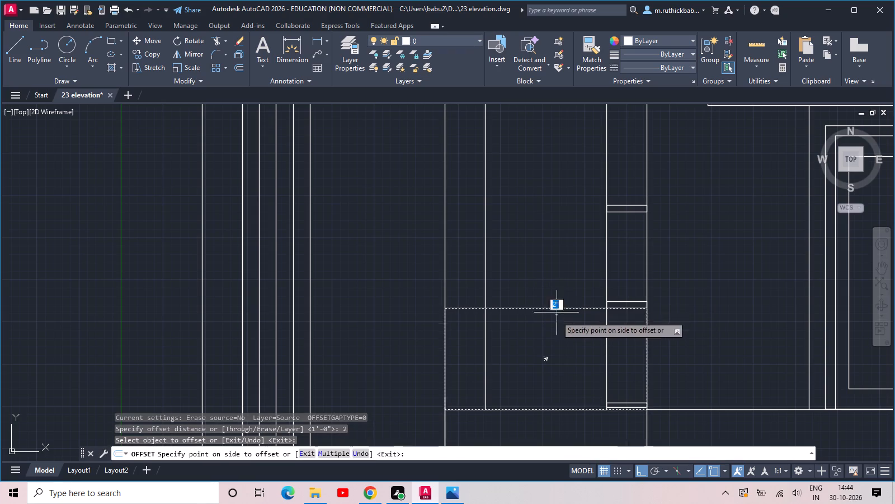
pyautogui.click(555, 333)
pyautogui.press('Escape')
pyautogui.scroll(2, 524, 330)
pyautogui.scroll(-2, 524, 330)
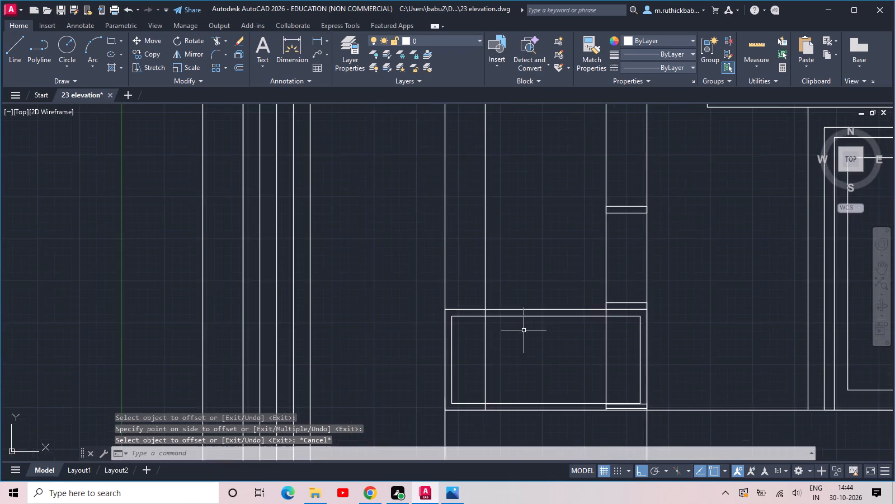
# Explode the outline rectangle of the ground-floor railing beside the lower door.
pyautogui.scroll(-1, 524, 330)
pyautogui.scroll(-2, 665, 347)
pyautogui.moveTo(665, 347); pyautogui.dragTo(609, 344, button='middle')
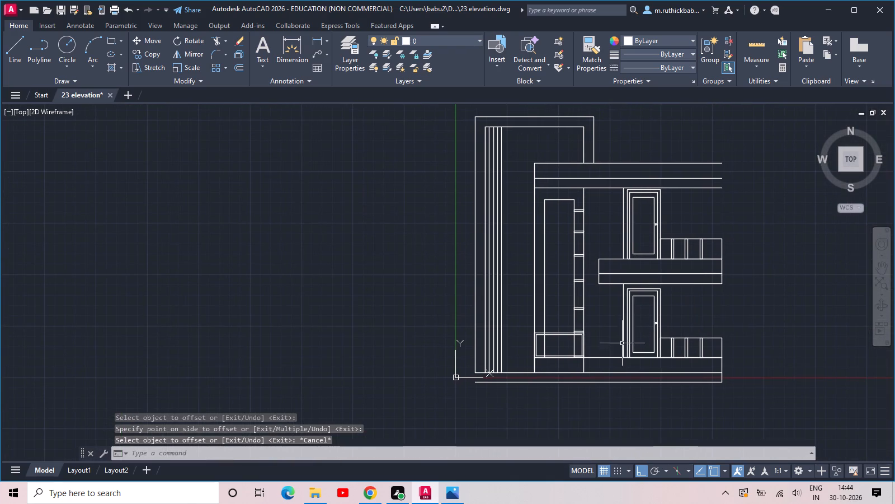
pyautogui.scroll(4, 696, 339)
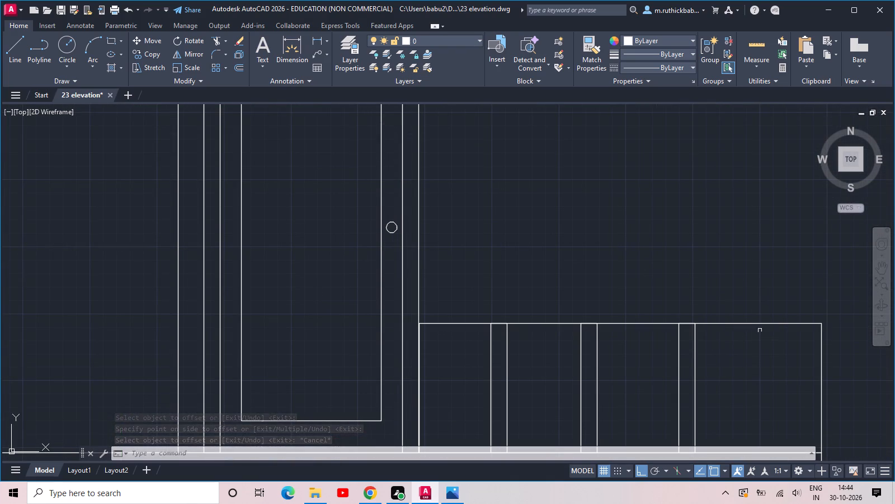
pyautogui.moveTo(762, 329); pyautogui.dragTo(756, 314)
pyautogui.click(751, 306)
pyautogui.scroll(-1, 792, 331)
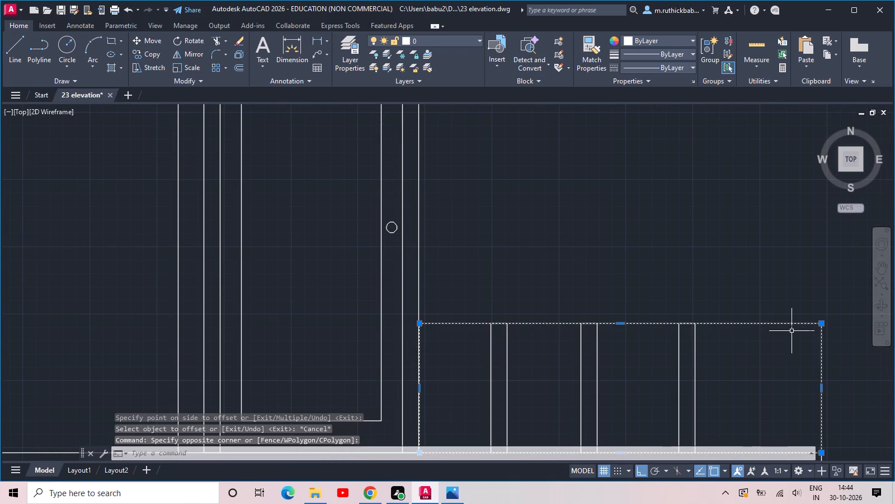
pyautogui.write('x')
pyautogui.press('space')
# Join the ground-floor railing's top and right edges and offset the joined outline 2" inward.
pyautogui.click(831, 354)
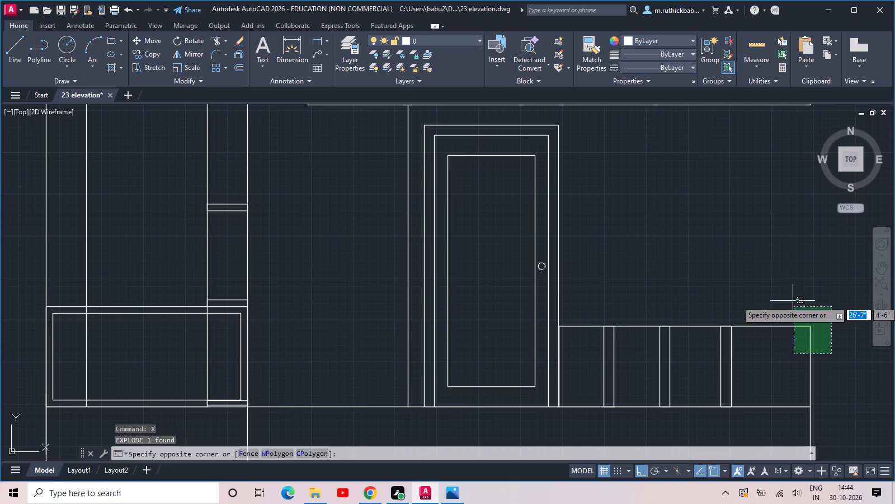
pyautogui.click(779, 288)
pyautogui.write('j off')
pyautogui.press('space')
pyautogui.press('2')
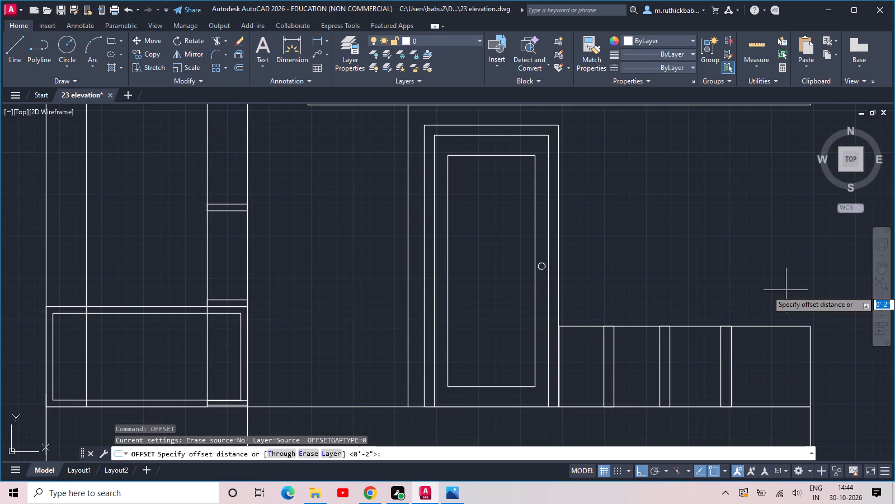
pyautogui.press('space')
pyautogui.click(773, 326)
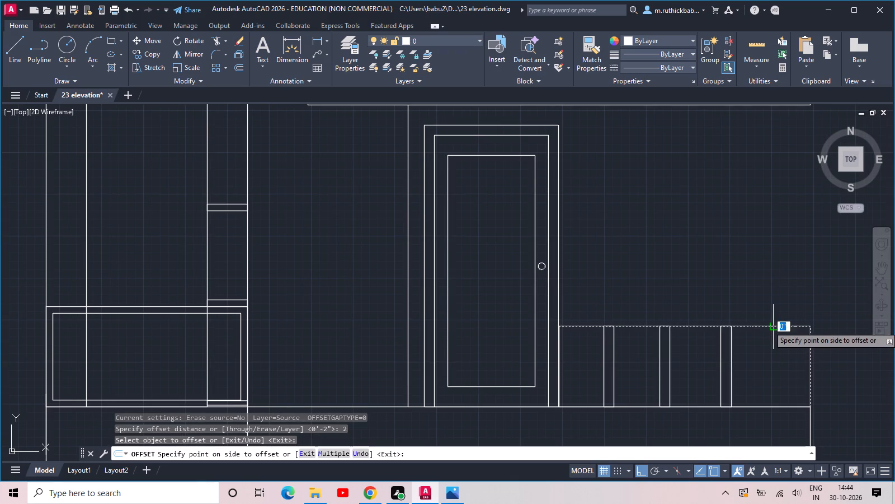
pyautogui.click(770, 338)
pyautogui.press('Escape')
# Trim the ground-floor railing's baluster lines between the top edge and its inner offset line.
pyautogui.scroll(1, 743, 328)
pyautogui.write('tr')
pyautogui.press('space')
pyautogui.click(741, 330)
pyautogui.click(500, 336)
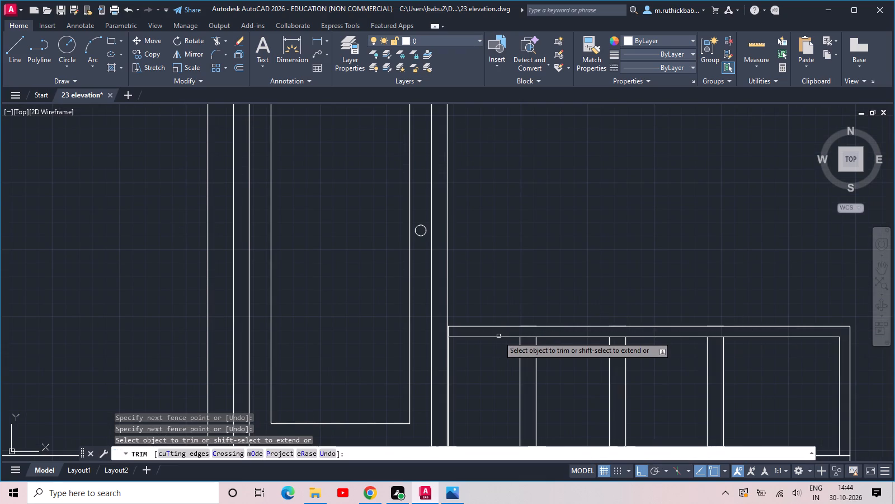
pyautogui.scroll(-3, 498, 336)
pyautogui.press('Escape')
# Draw a vertical line closing the right ends of the roof bands, from the top line to the bottom line.
pyautogui.moveTo(546, 307); pyautogui.dragTo(564, 340, button='middle')
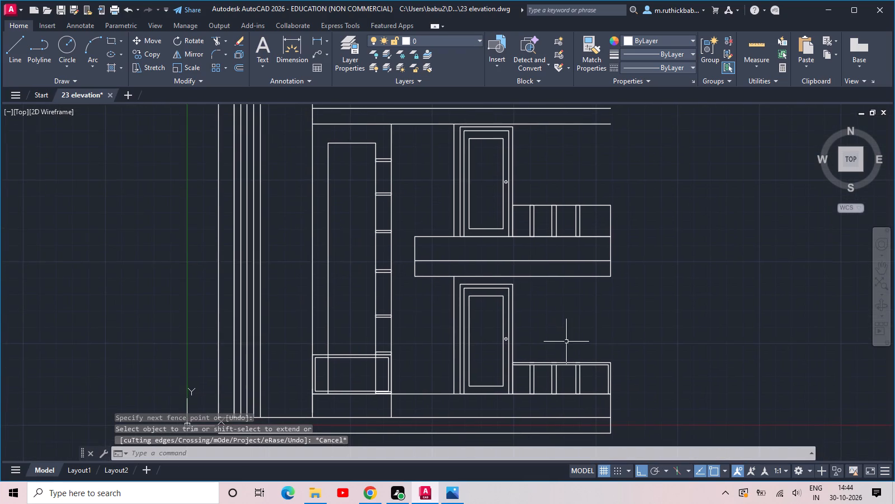
pyautogui.scroll(-1, 567, 342)
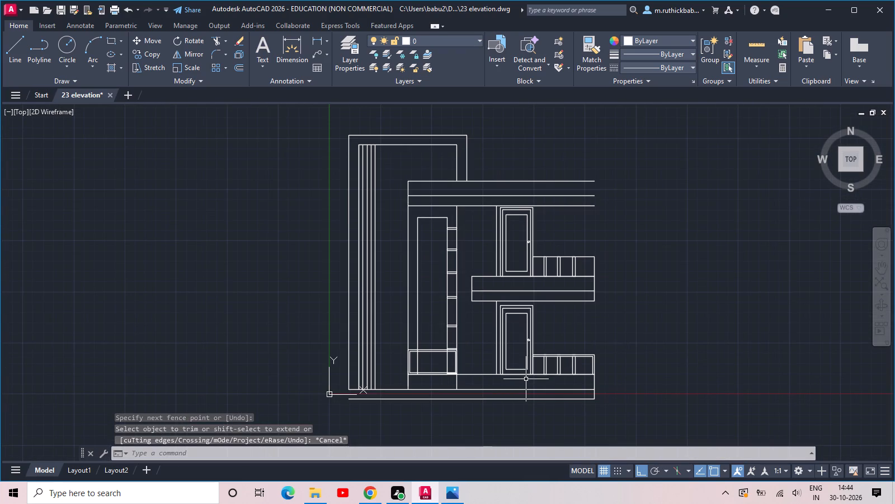
pyautogui.write('l')
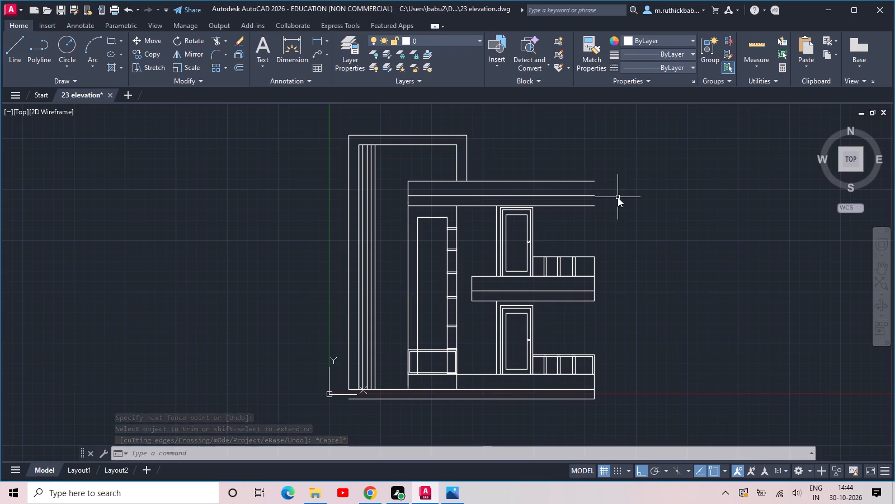
pyautogui.press('space')
pyautogui.click(596, 180)
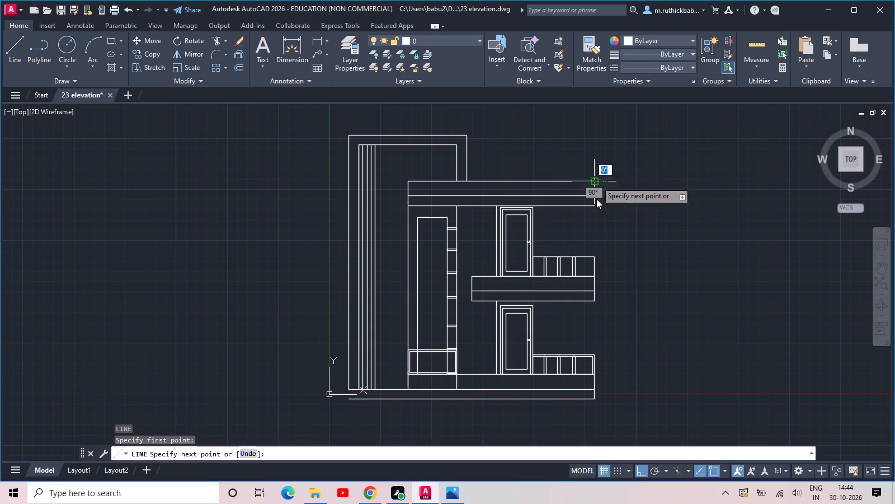
pyautogui.click(597, 209)
pyautogui.press('Escape')
# Draw a 12" by 1' rectangle extending outward from the right end of the lower roof band.
pyautogui.scroll(4, 597, 203)
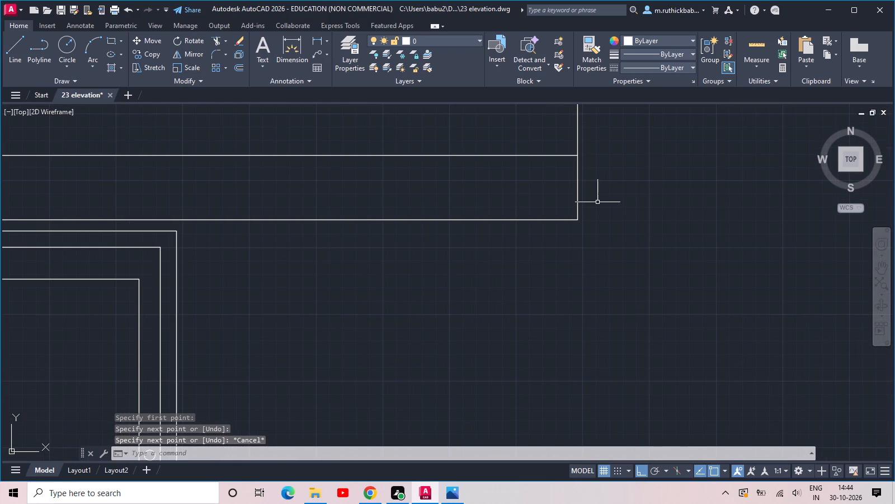
pyautogui.write('rec')
pyautogui.press('space')
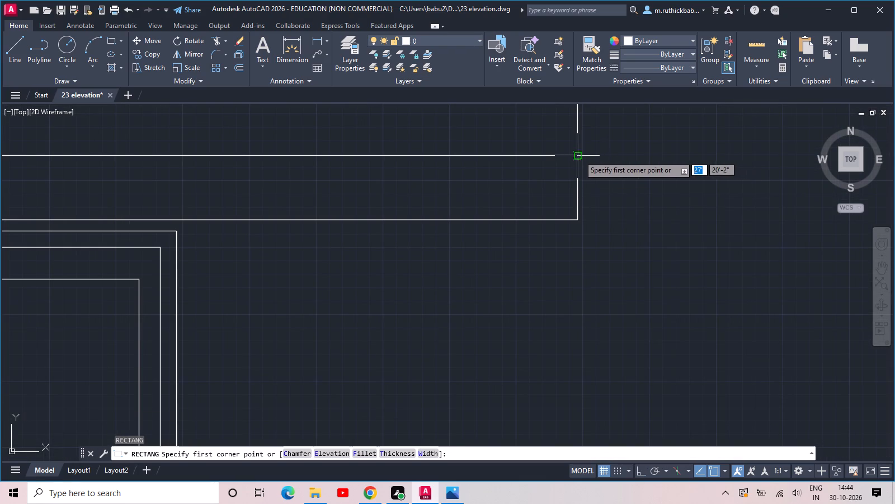
pyautogui.click(579, 156)
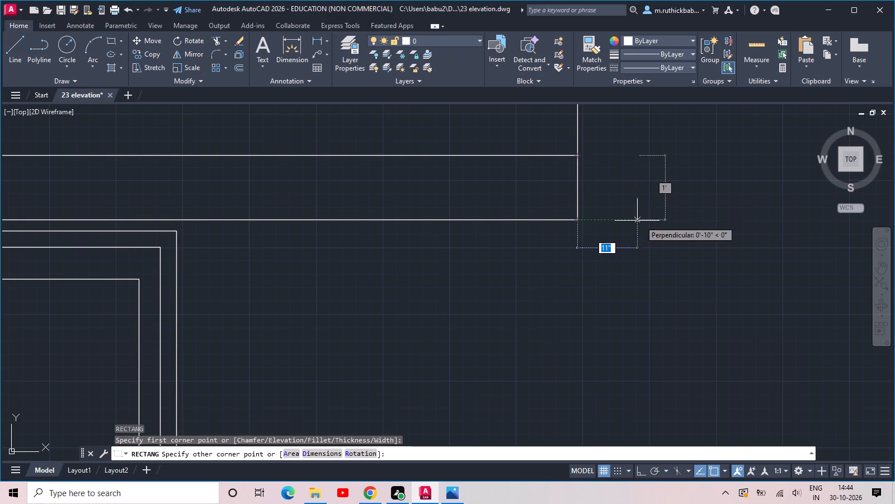
pyautogui.write('12')
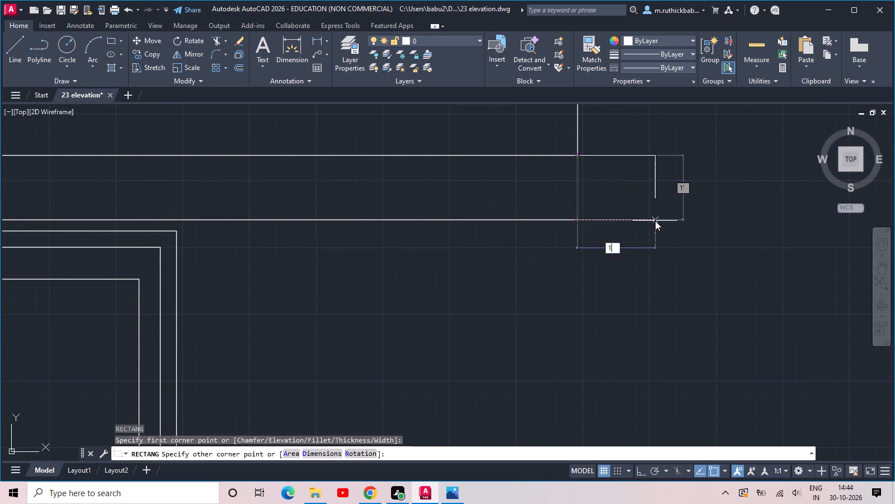
pyautogui.press('space')
# Copy the 12" end rectangle straight down to the right ends of the first-floor slab's lower band and the bottom base band.
pyautogui.click(642, 235)
pyautogui.click(619, 196)
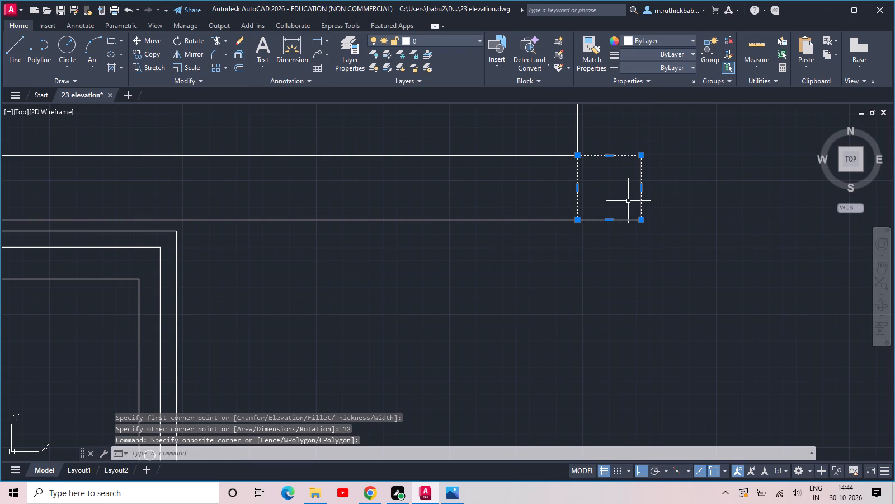
pyautogui.press('c')
pyautogui.write('o')
pyautogui.press('space')
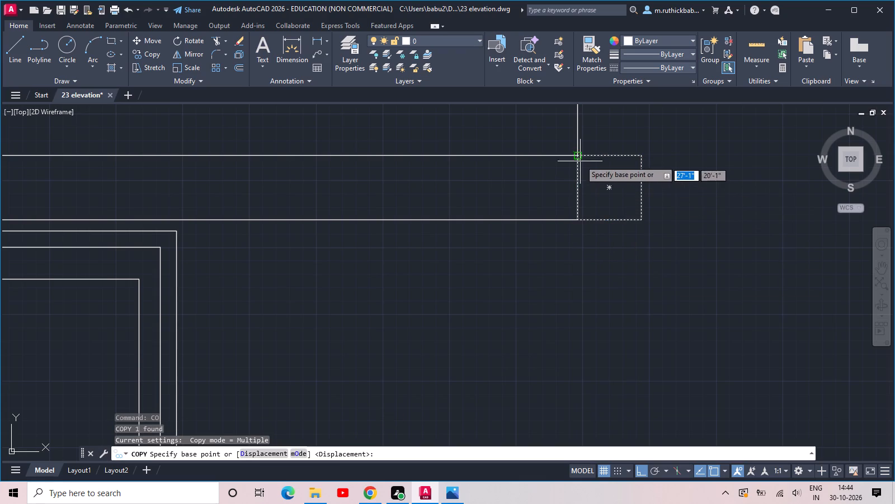
pyautogui.click(580, 157)
pyautogui.scroll(-4, 613, 274)
pyautogui.scroll(2, 621, 349)
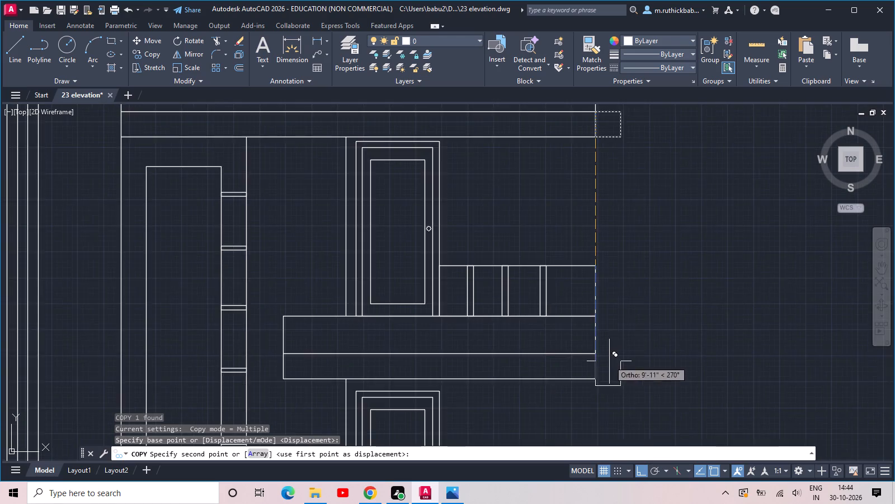
pyautogui.scroll(1, 609, 362)
pyautogui.click(590, 351)
pyautogui.scroll(-3, 590, 350)
pyautogui.moveTo(646, 356); pyautogui.dragTo(678, 269, button='middle')
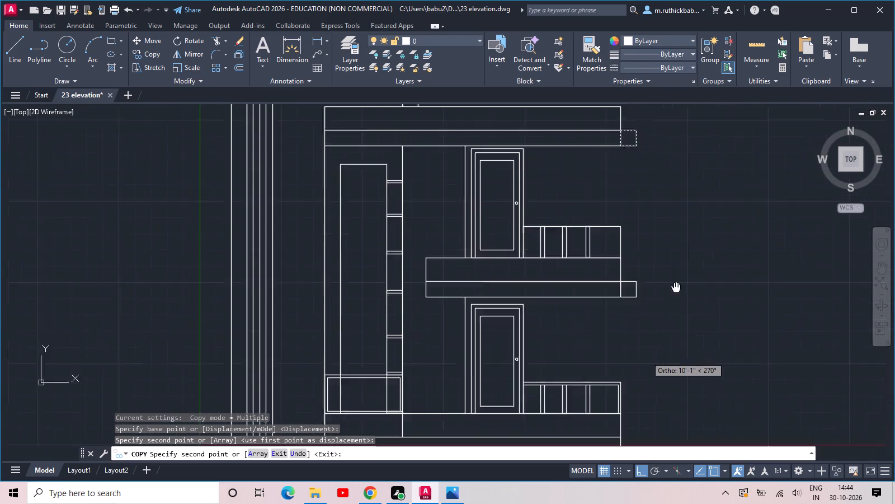
pyautogui.moveTo(678, 269); pyautogui.dragTo(684, 233, button='middle')
pyautogui.scroll(2, 638, 369)
pyautogui.click(615, 405)
pyautogui.press('Escape')
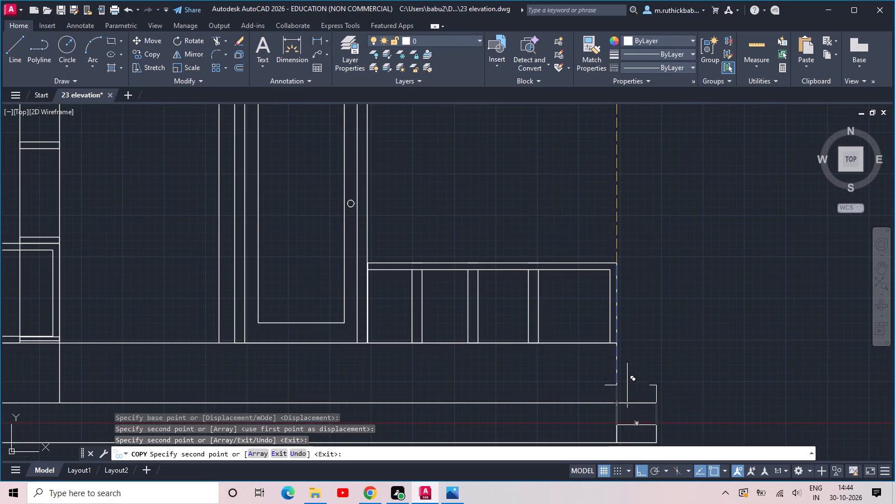
# Trim the vertical lines separating the 12" end rectangles from the base band, the first-floor slab's lower band and the lower roof band.
pyautogui.press('t')
pyautogui.press('r')
pyautogui.press('space')
pyautogui.moveTo(638, 419); pyautogui.dragTo(616, 420)
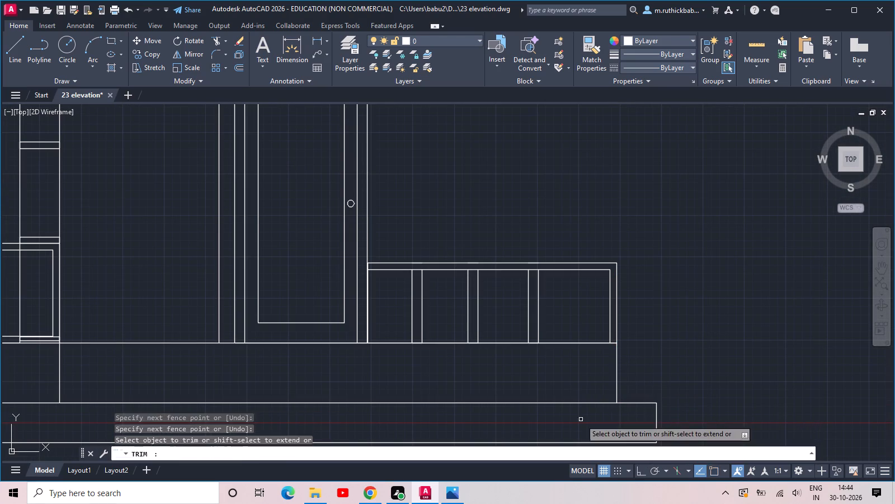
pyautogui.click(571, 419)
pyautogui.click(613, 417)
pyautogui.scroll(-2, 617, 382)
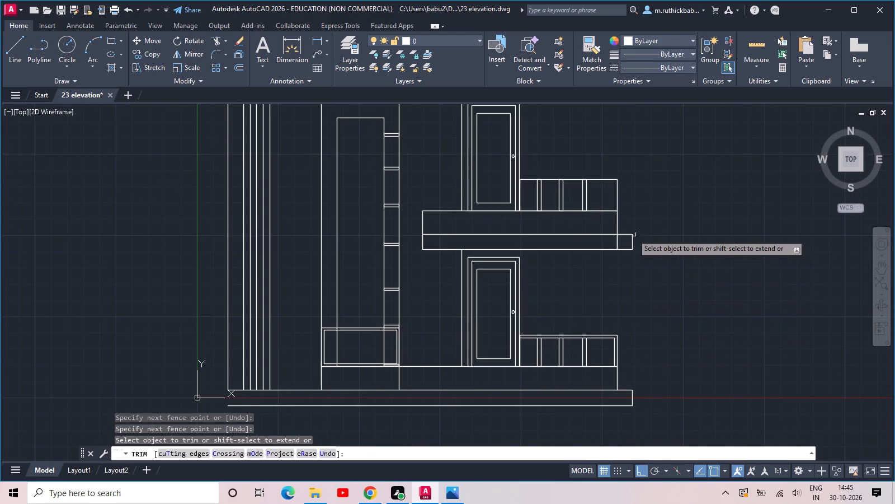
pyautogui.scroll(2, 628, 232)
pyautogui.moveTo(624, 250); pyautogui.dragTo(582, 246)
pyautogui.click(562, 246)
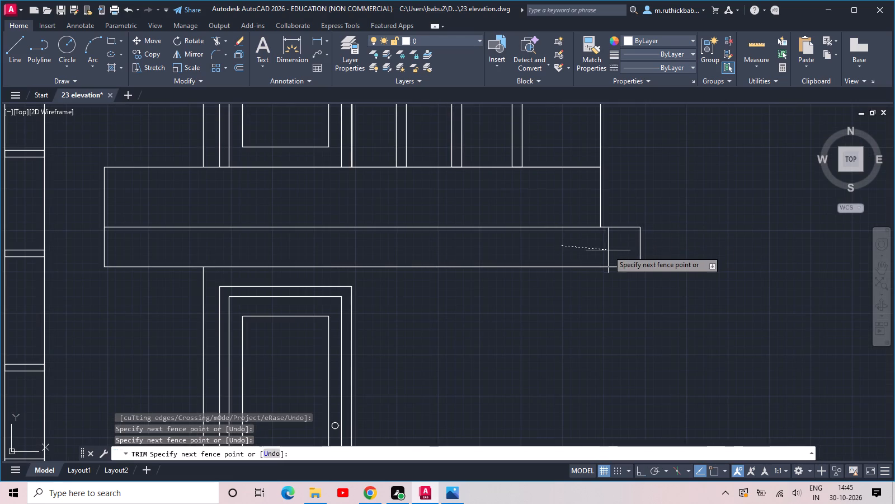
pyautogui.doubleClick(611, 245)
pyautogui.click(608, 246)
pyautogui.scroll(-3, 637, 195)
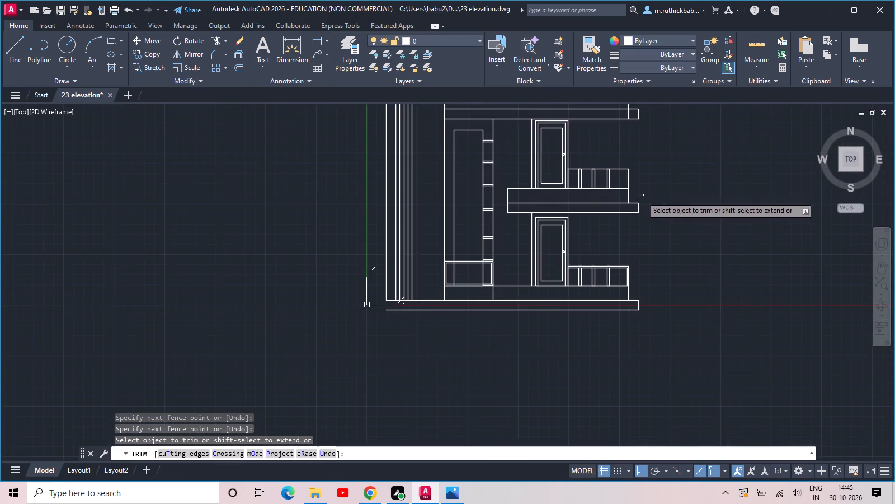
pyautogui.moveTo(659, 261); pyautogui.dragTo(661, 417, button='middle')
pyautogui.scroll(3, 647, 282)
pyautogui.click(614, 203)
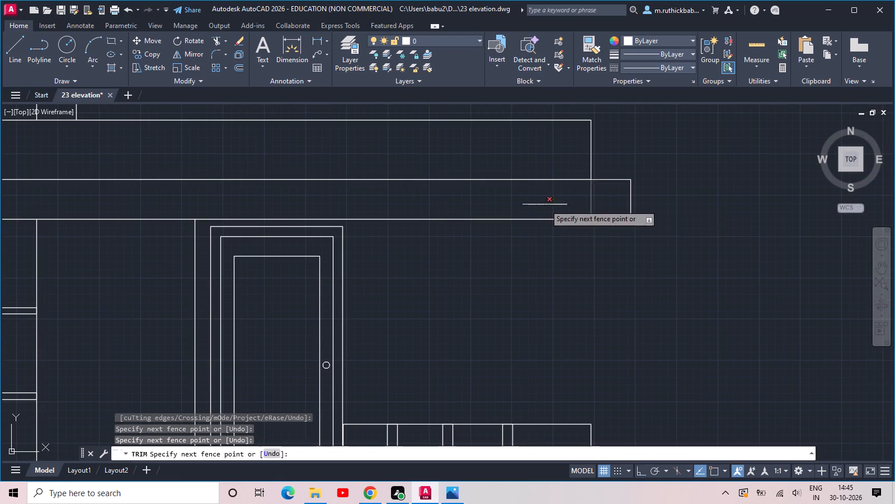
pyautogui.click(545, 204)
pyautogui.scroll(-2, 558, 203)
pyautogui.press('Escape')
# Save the drawing.
pyautogui.scroll(-1, 620, 211)
pyautogui.moveTo(630, 223); pyautogui.dragTo(766, 209, button='middle')
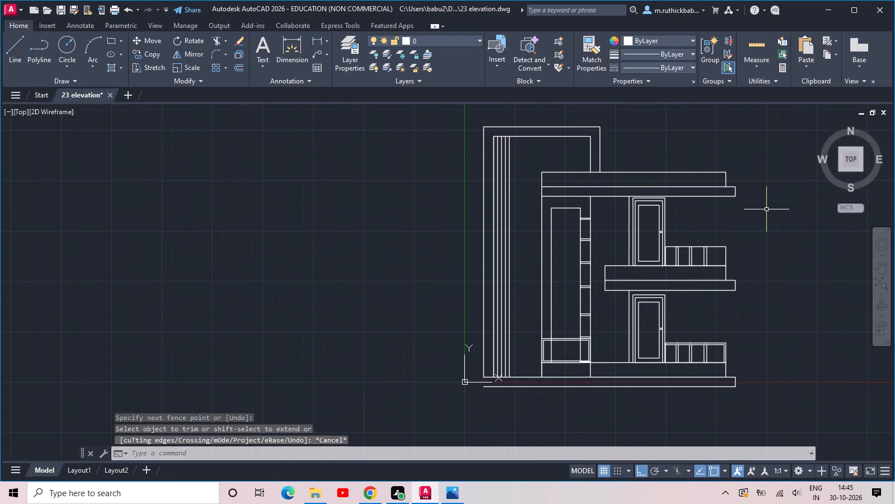
pyautogui.hotkey('ctrl', 's')
pyautogui.hotkey('ctrl', 's')
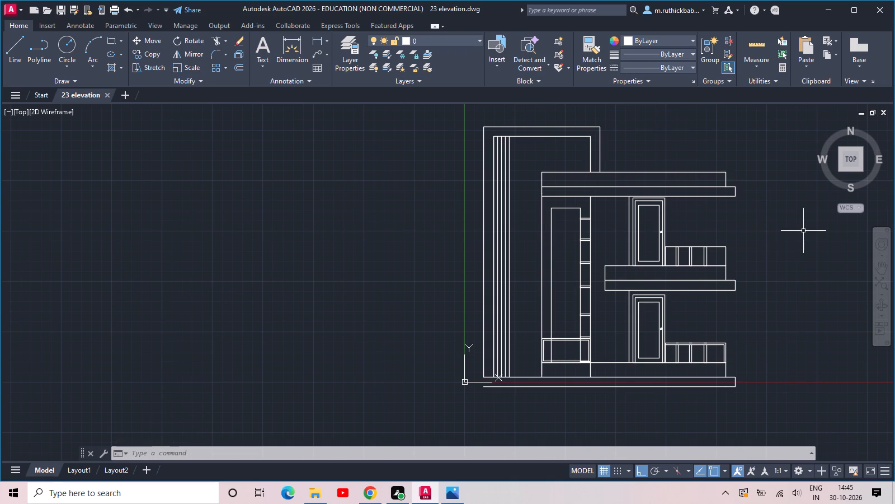
# Offset the inner outline of the raised parapet frame 2" outward.
pyautogui.scroll(3, 567, 130)
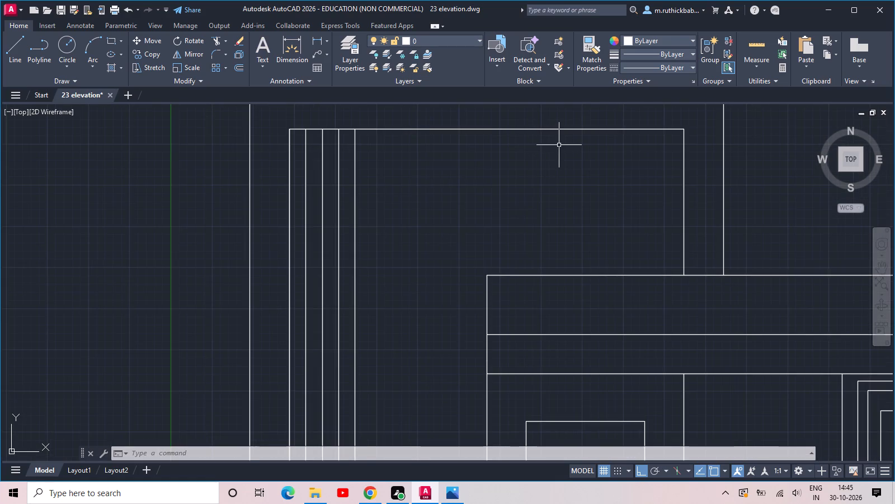
pyautogui.scroll(-1, 559, 144)
pyautogui.write('off 2')
pyautogui.press('space')
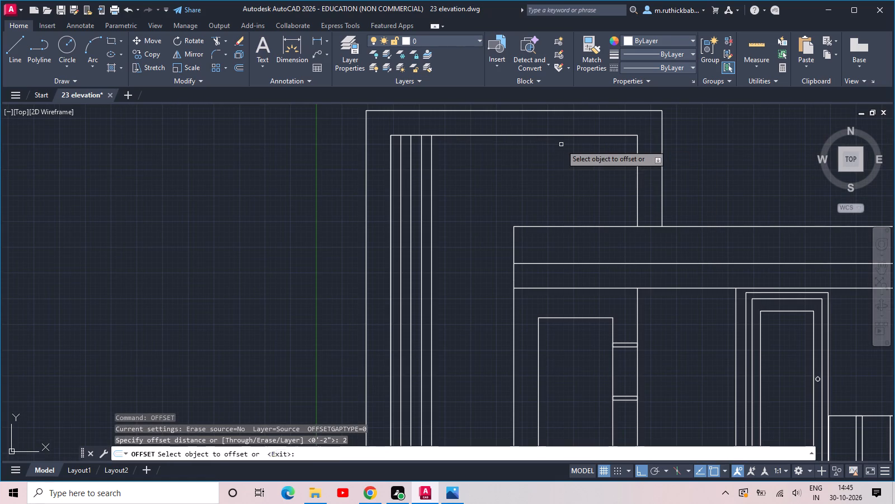
pyautogui.click(585, 132)
pyautogui.click(583, 135)
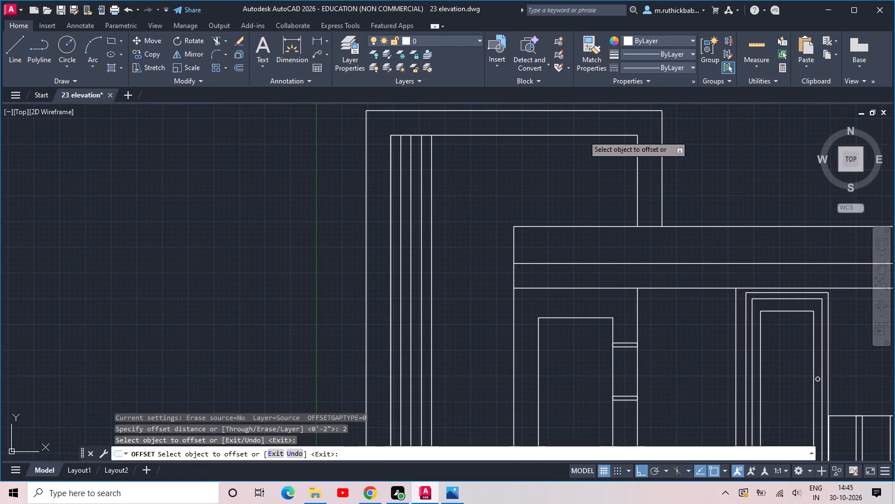
pyautogui.click(585, 128)
pyautogui.scroll(-2, 628, 130)
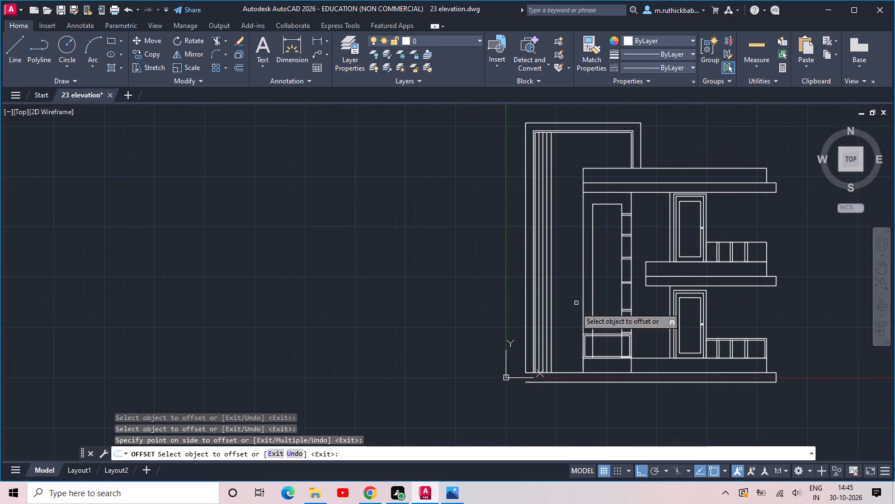
pyautogui.scroll(3, 549, 368)
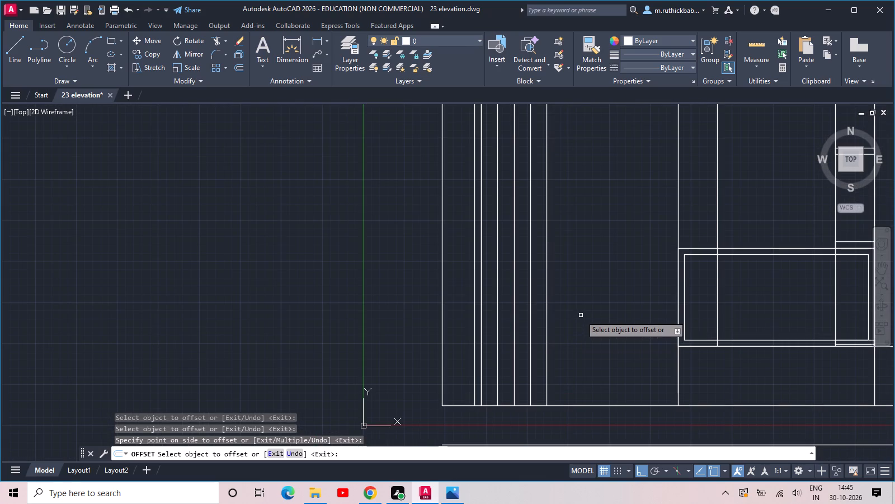
pyautogui.press('Escape')
pyautogui.press('Escape')
# Extend the parapet frame's outer left vertical line down to the bottom line of the base band.
pyautogui.scroll(-2, 586, 312)
pyautogui.scroll(-1, 675, 301)
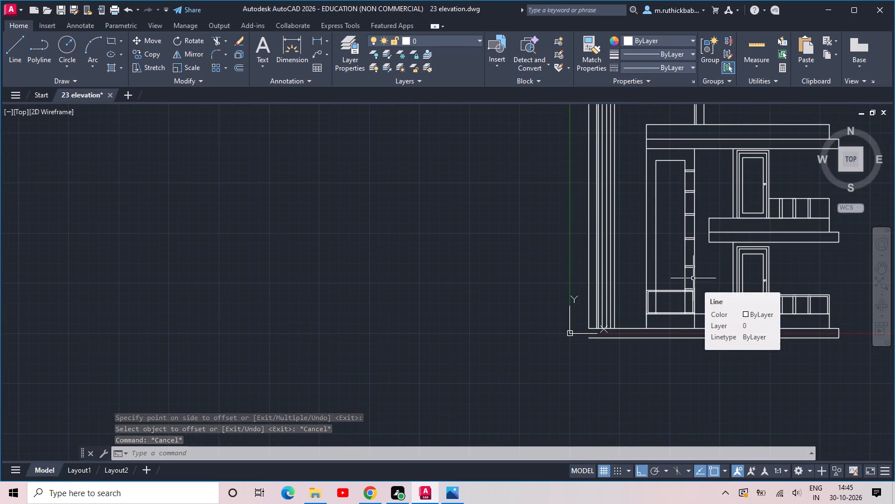
pyautogui.scroll(-1, 693, 278)
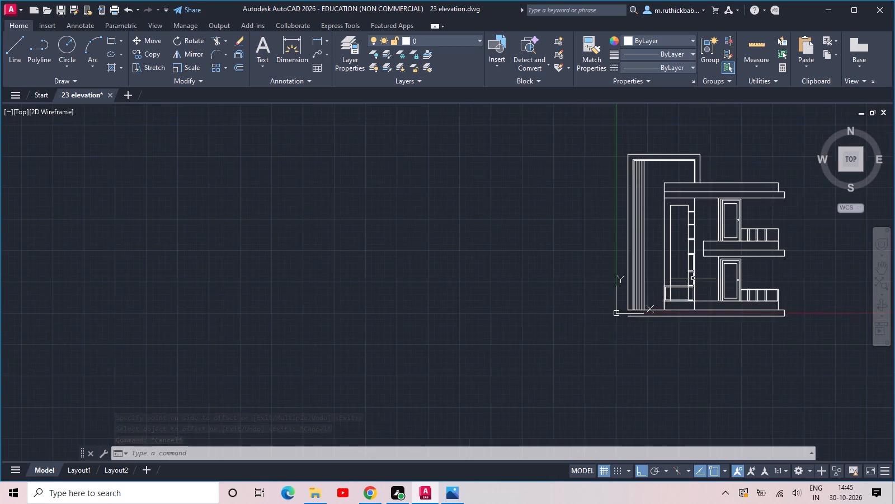
pyautogui.scroll(-1, 693, 278)
pyautogui.scroll(3, 694, 279)
pyautogui.moveTo(710, 330); pyautogui.dragTo(650, 279, button='middle')
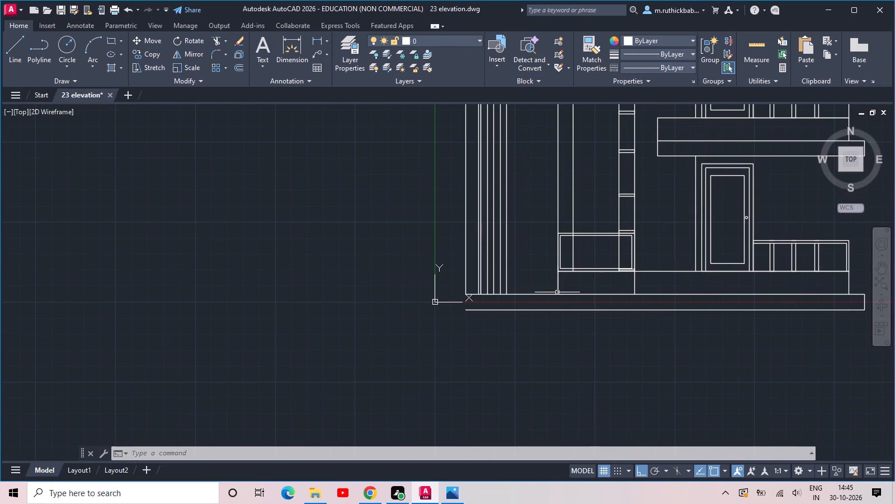
pyautogui.scroll(2, 467, 307)
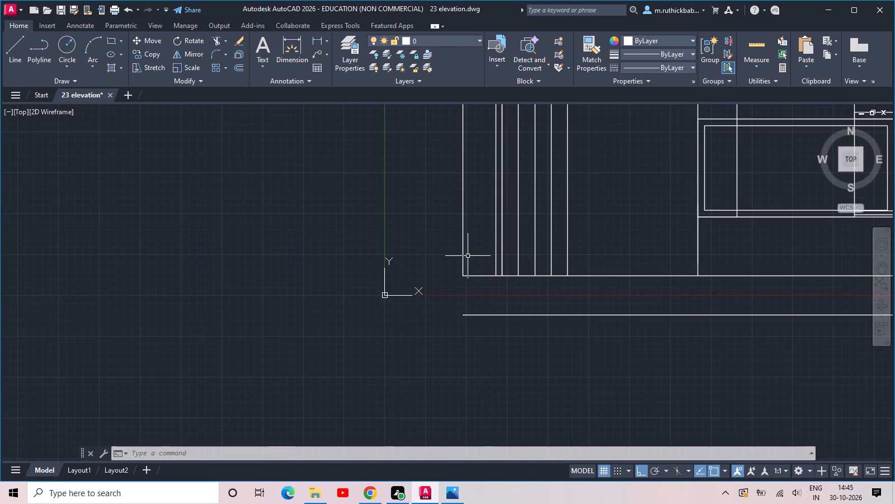
pyautogui.write('ex')
pyautogui.press('space')
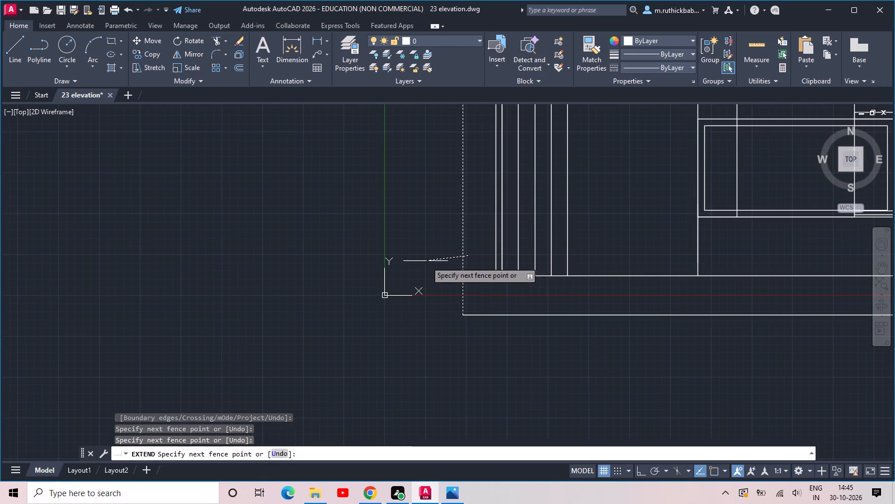
pyautogui.click(426, 261)
pyautogui.press('Escape')
pyautogui.press('Escape')
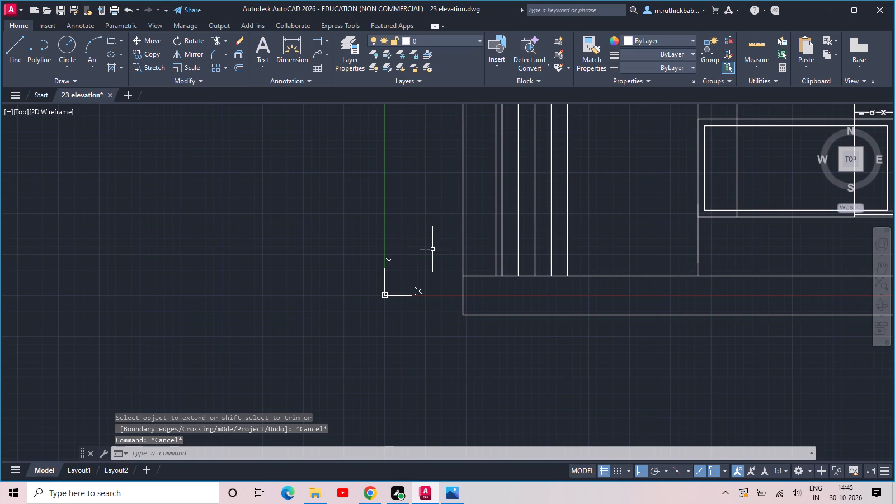
# Offset the bottom line of the base band 9' downward.
pyautogui.write('off')
pyautogui.press('space')
pyautogui.scroll(-1, 450, 256)
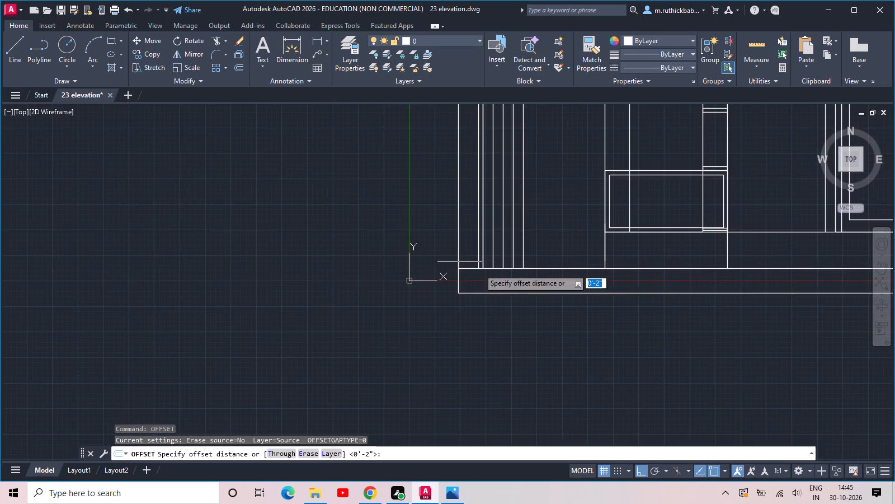
pyautogui.scroll(-3, 630, 284)
pyautogui.moveTo(766, 292); pyautogui.dragTo(676, 293, button='middle')
pyautogui.scroll(2, 640, 293)
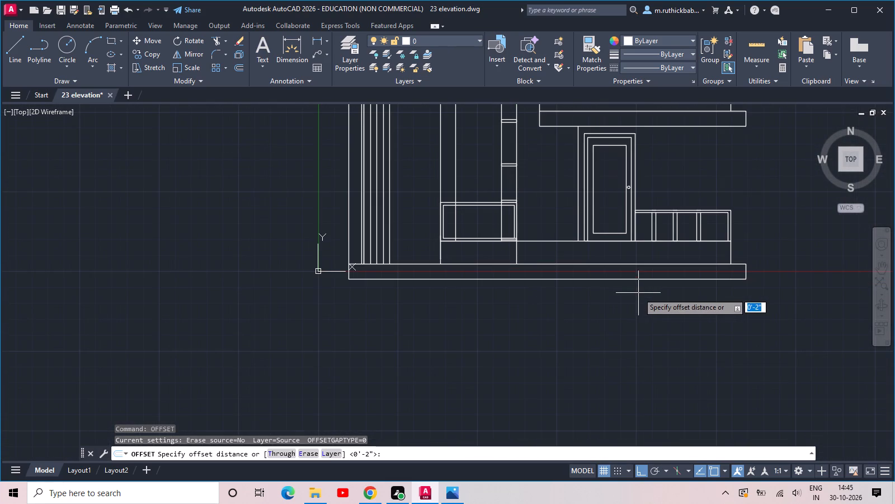
pyautogui.press('9')
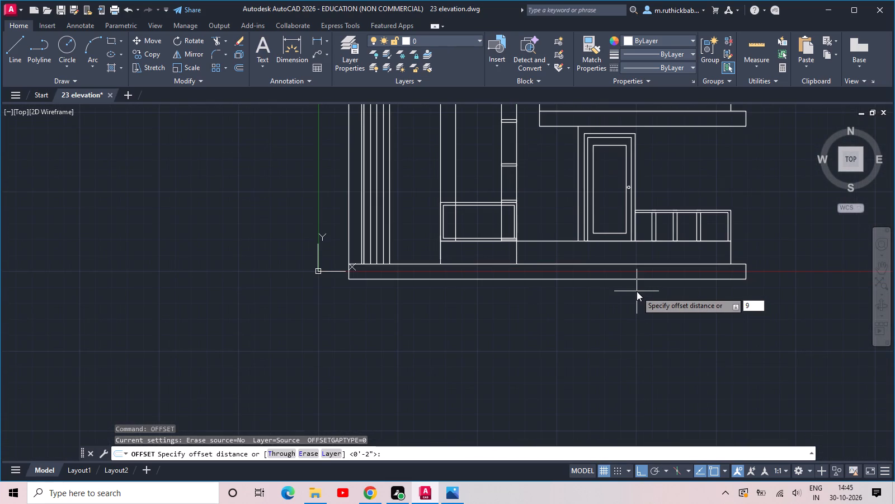
pyautogui.press("'")
pyautogui.press('Return')
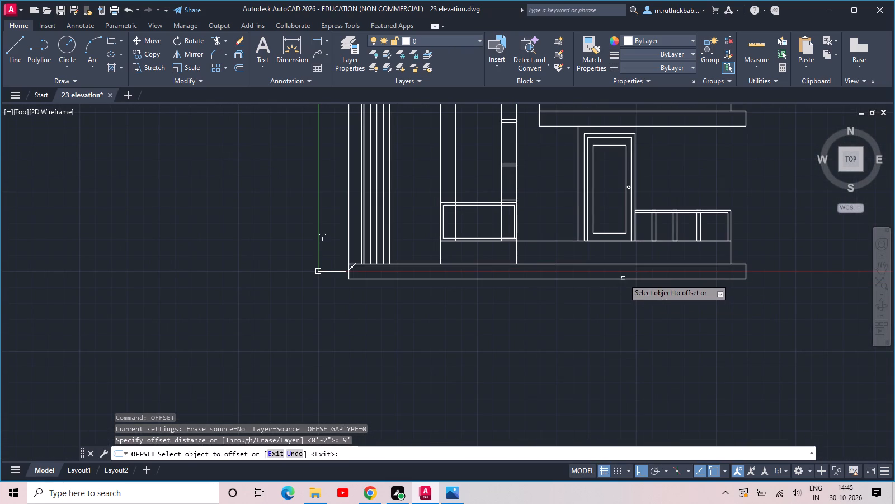
pyautogui.click(621, 280)
pyautogui.click(621, 314)
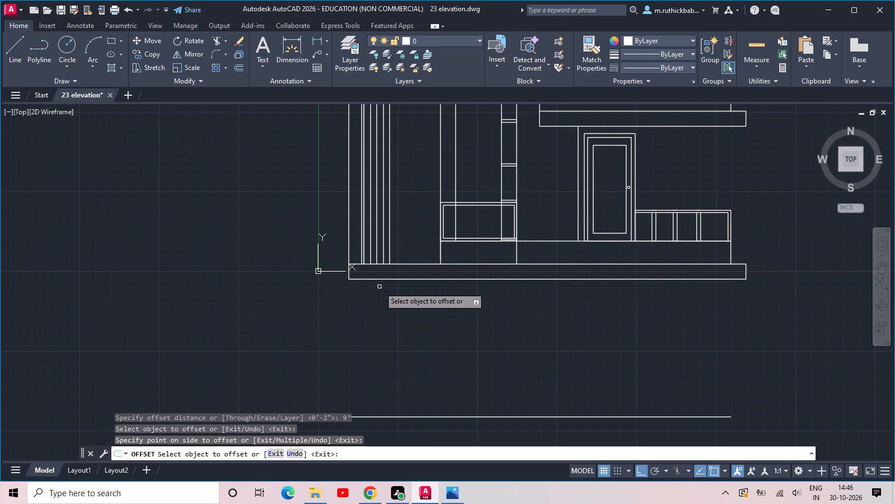
pyautogui.press('Escape')
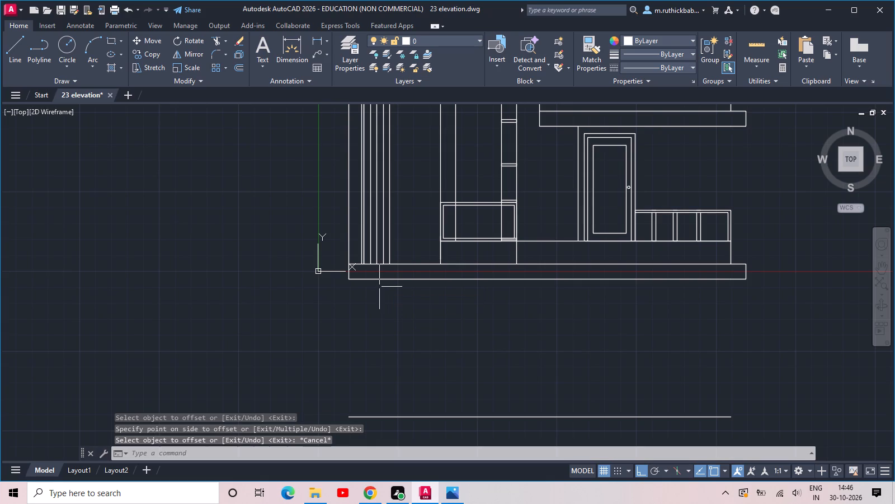
# Draw a vertical line across the base band, in line with the left edge of the lower railing panel.
pyautogui.write('l')
pyautogui.press('space')
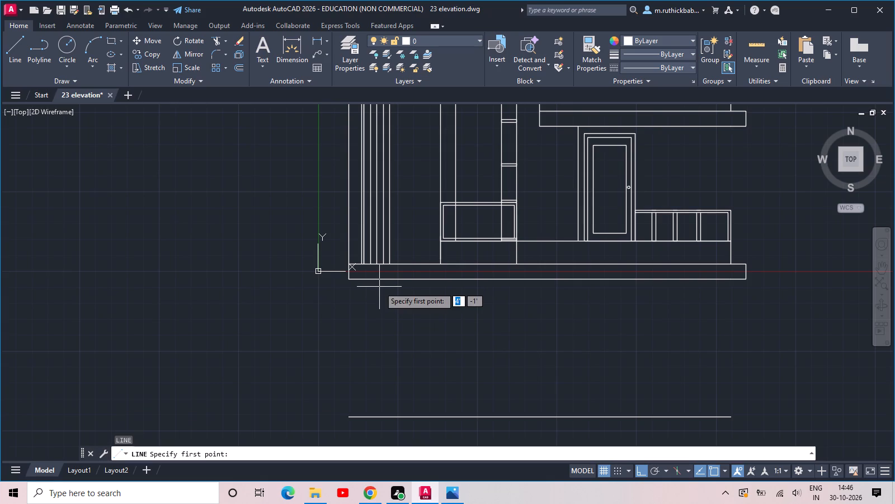
pyautogui.scroll(2, 444, 265)
pyautogui.click(436, 262)
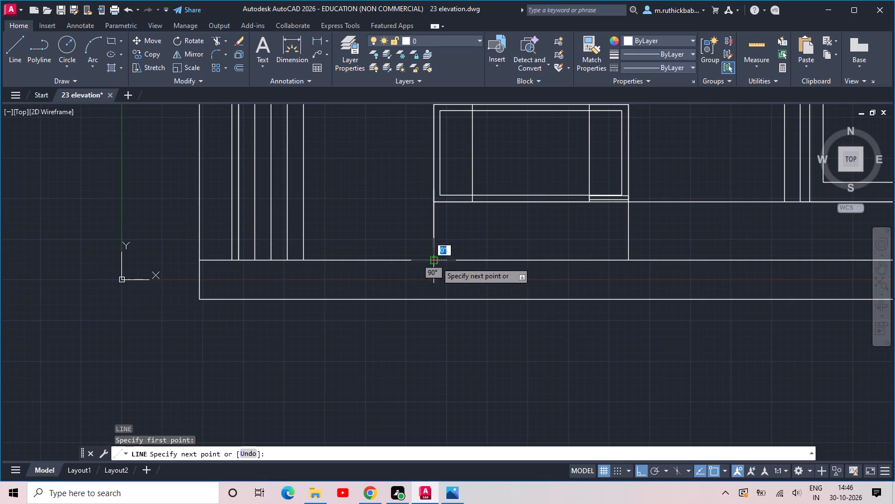
pyautogui.click(433, 301)
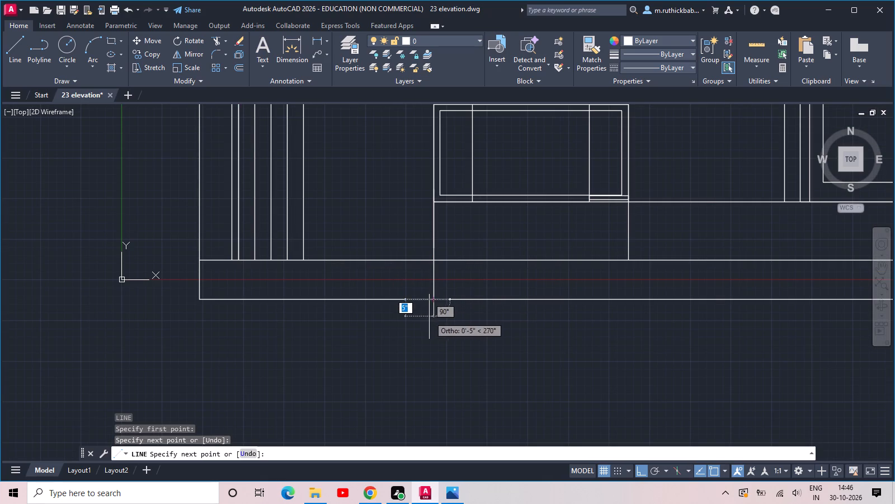
# Trim the base band's horizontal lines left of the new vertical line and erase the leftover segment beneath the parapet frame's vertical lines.
pyautogui.click(219, 43)
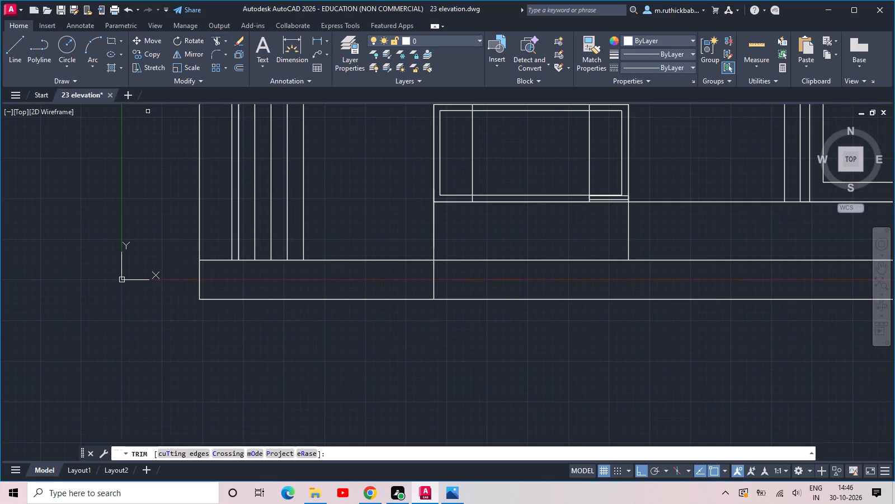
pyautogui.click(337, 223)
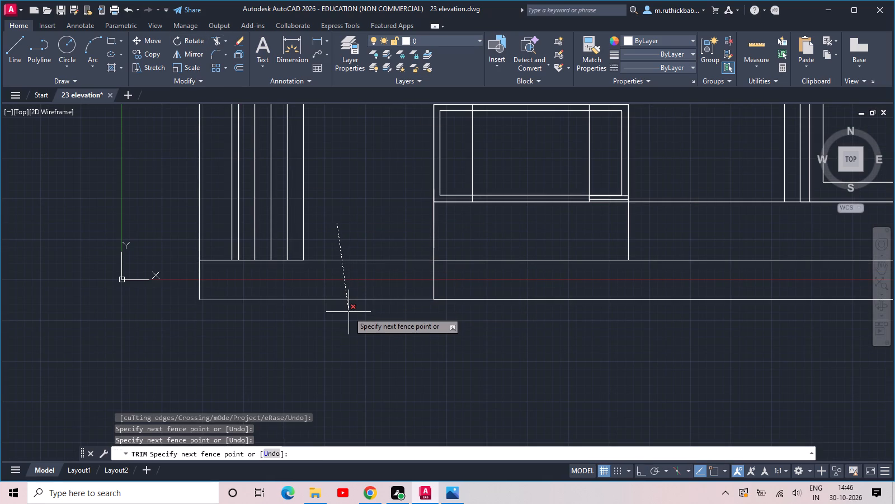
pyautogui.click(348, 312)
pyautogui.click(215, 259)
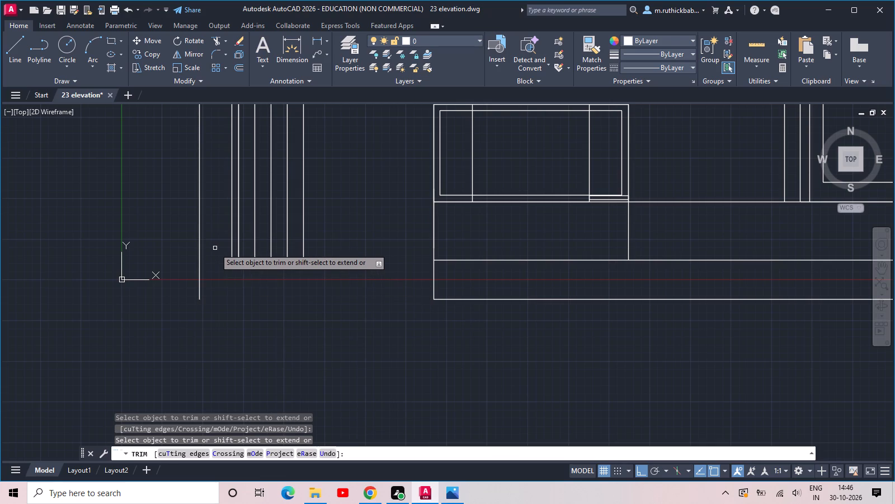
pyautogui.click(210, 236)
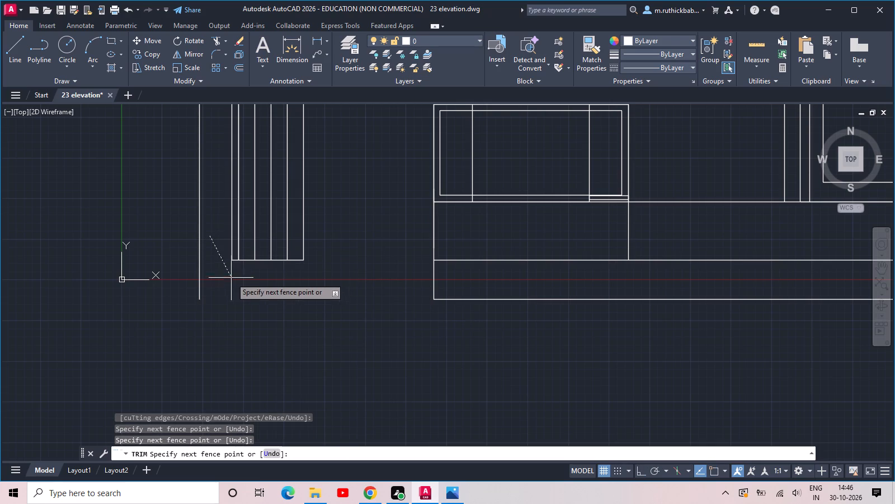
pyautogui.click(230, 276)
pyautogui.press('Escape')
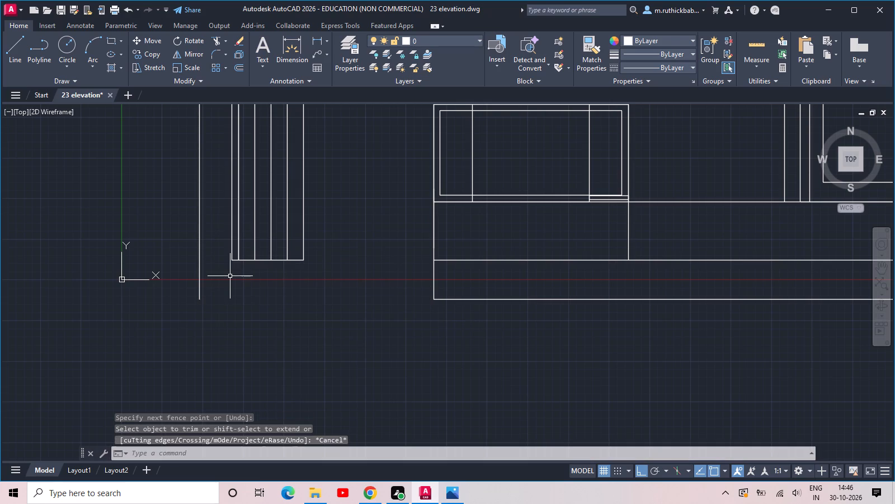
pyautogui.click(223, 254)
pyautogui.click(313, 276)
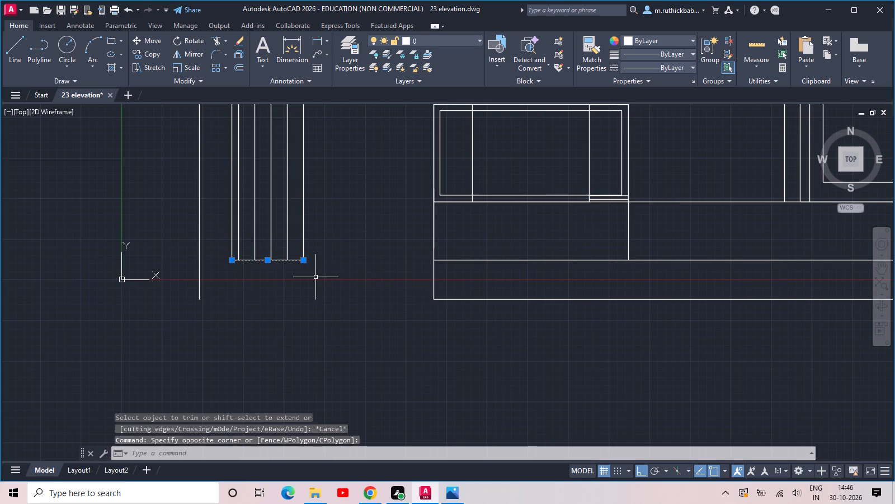
pyautogui.press('Delete')
# Extend the parapet frame's vertical lines and the base band's left edge down to the offset line below the base.
pyautogui.scroll(-2, 303, 266)
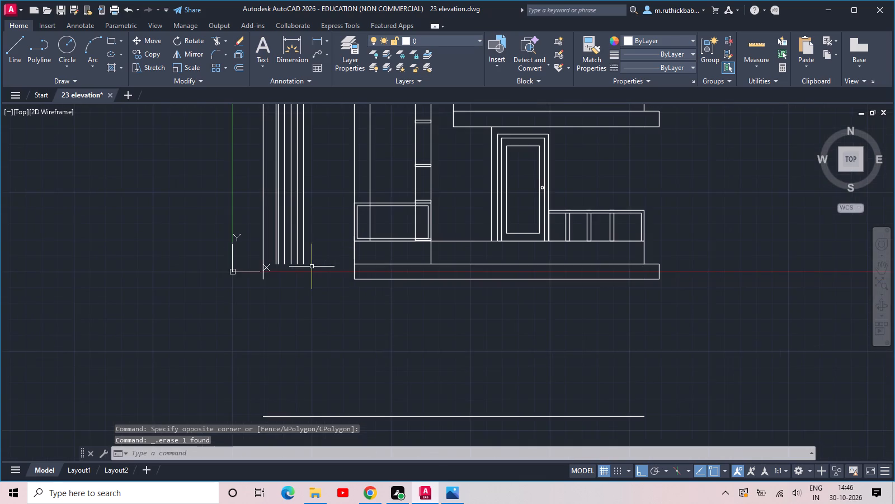
pyautogui.moveTo(312, 267); pyautogui.dragTo(335, 186, button='middle')
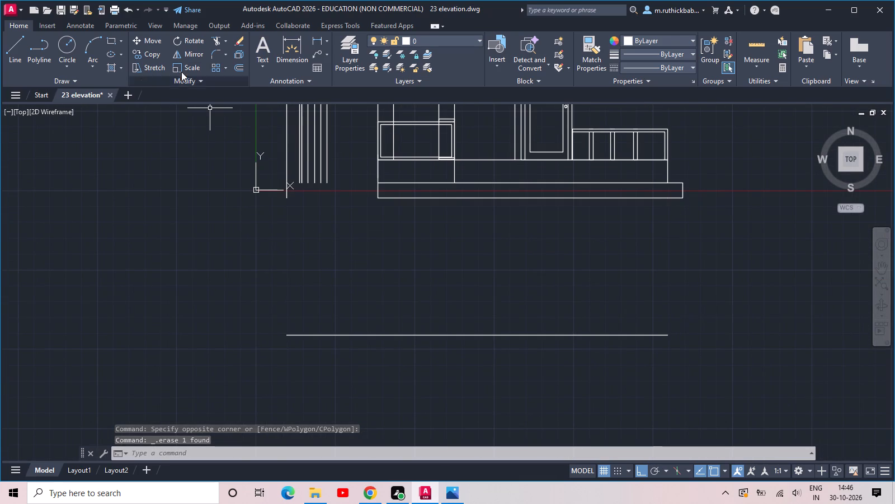
pyautogui.click(227, 40)
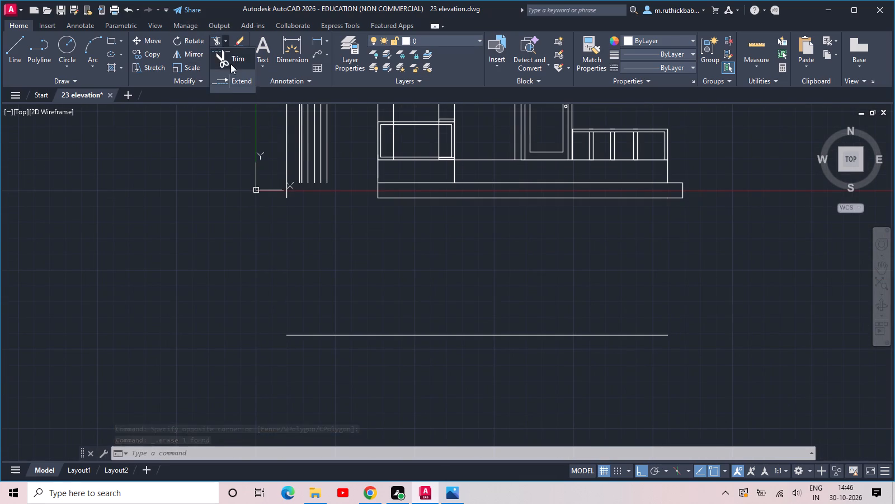
pyautogui.click(229, 82)
pyautogui.click(341, 160)
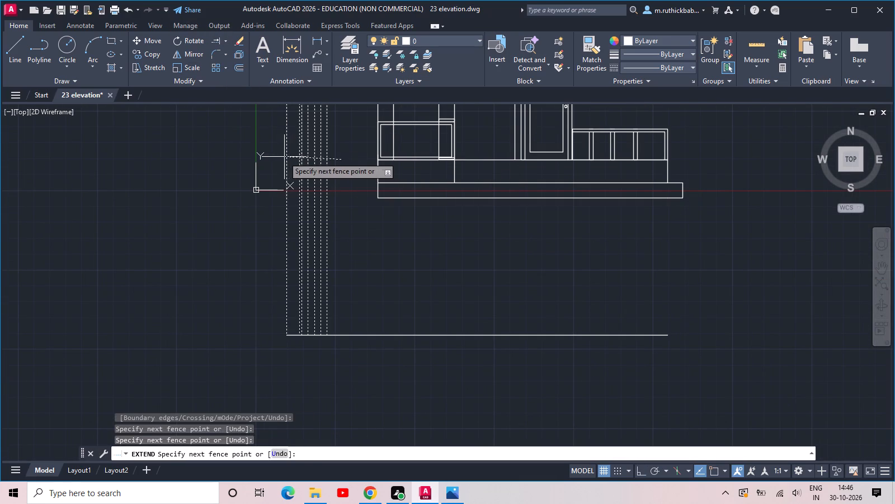
pyautogui.click(280, 157)
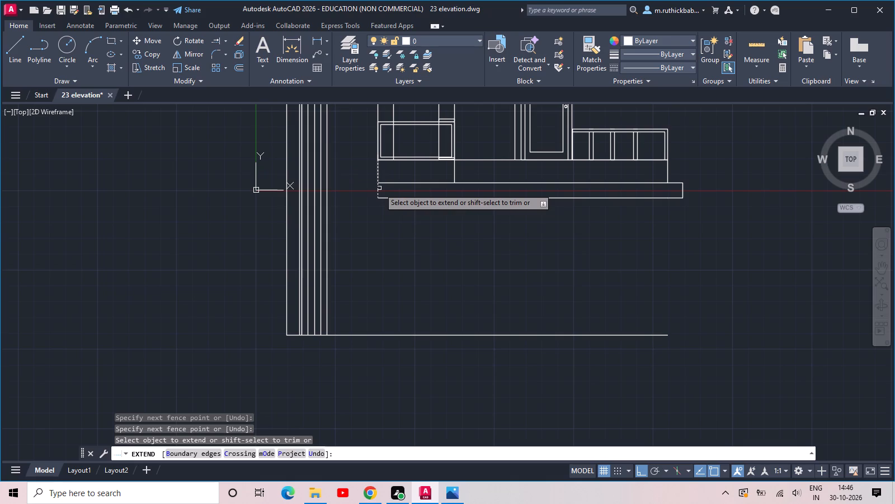
pyautogui.click(392, 189)
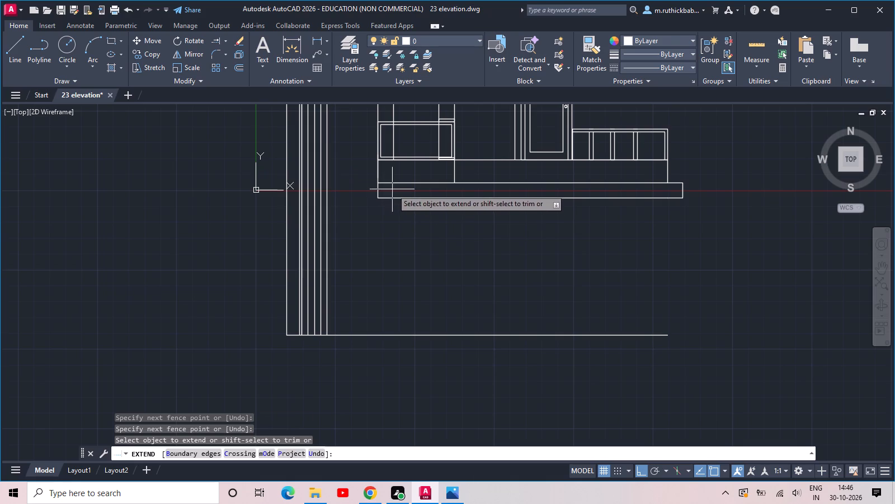
pyautogui.click(358, 192)
pyautogui.scroll(2, 384, 191)
pyautogui.scroll(-3, 382, 190)
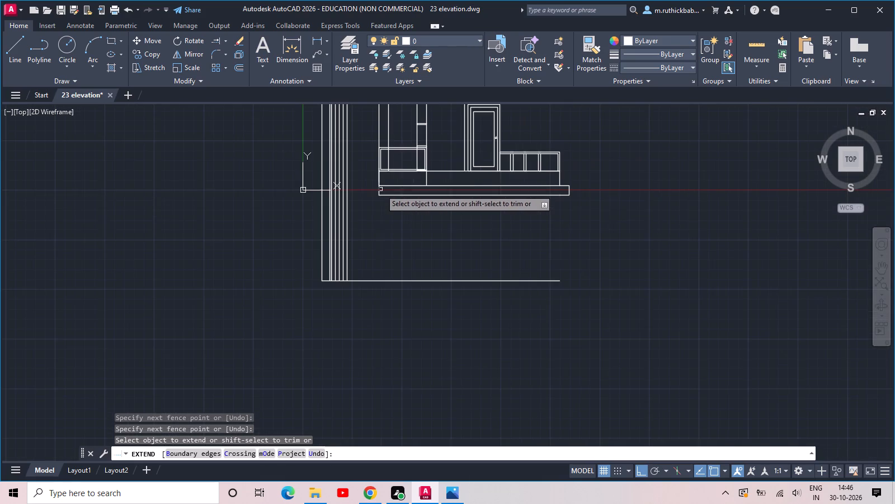
pyautogui.moveTo(378, 145); pyautogui.dragTo(371, 186, button='middle')
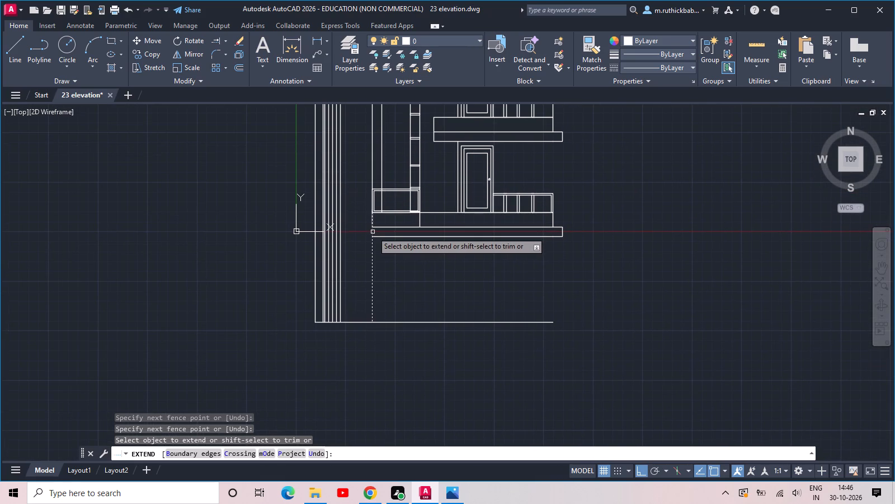
pyautogui.click(373, 232)
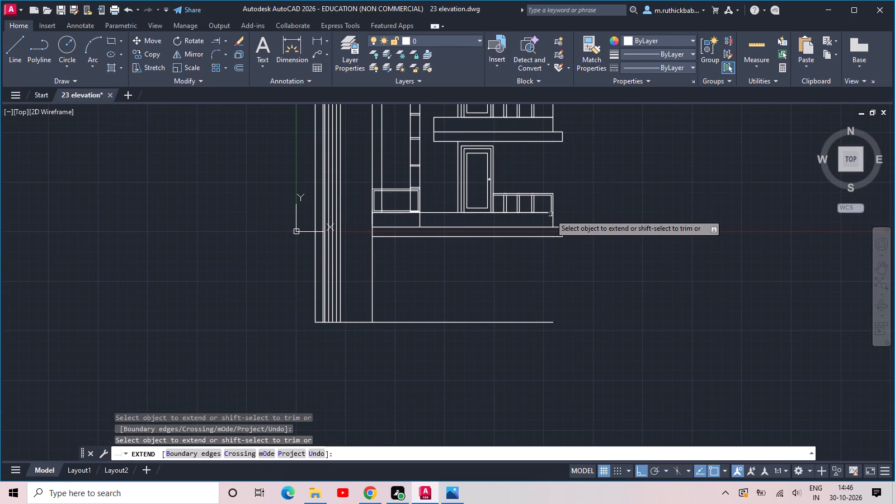
pyautogui.press('Escape')
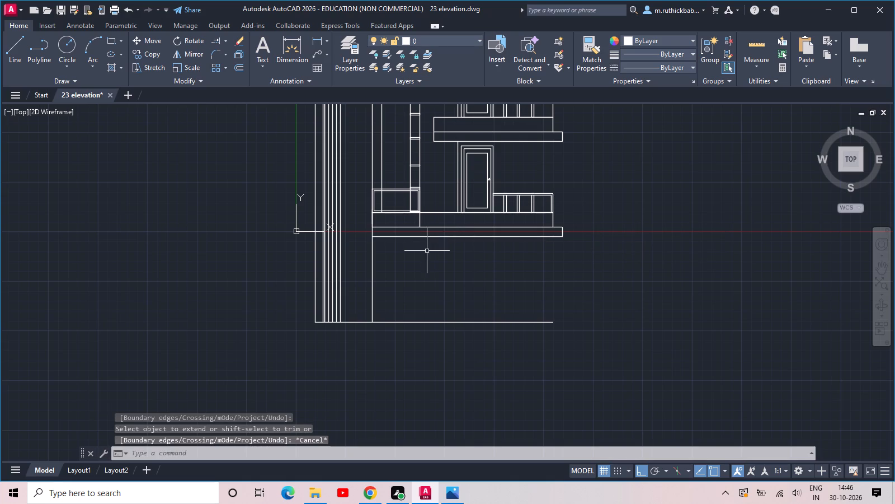
# Copy the door above the base band onto the bottom line, just right of the extended wall line.
pyautogui.moveTo(427, 251); pyautogui.dragTo(427, 245, button='middle')
pyautogui.middleClick(429, 202)
pyautogui.scroll(1, 479, 253)
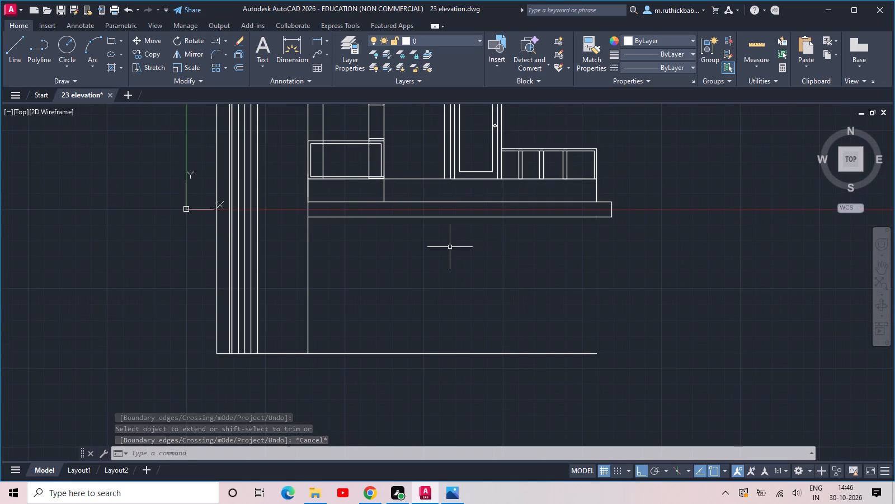
pyautogui.scroll(-1, 450, 246)
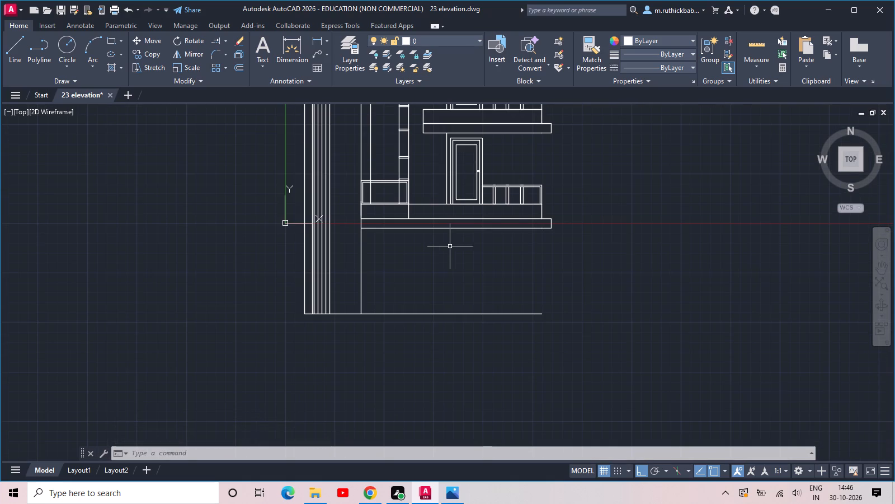
pyautogui.click(491, 158)
pyautogui.click(477, 181)
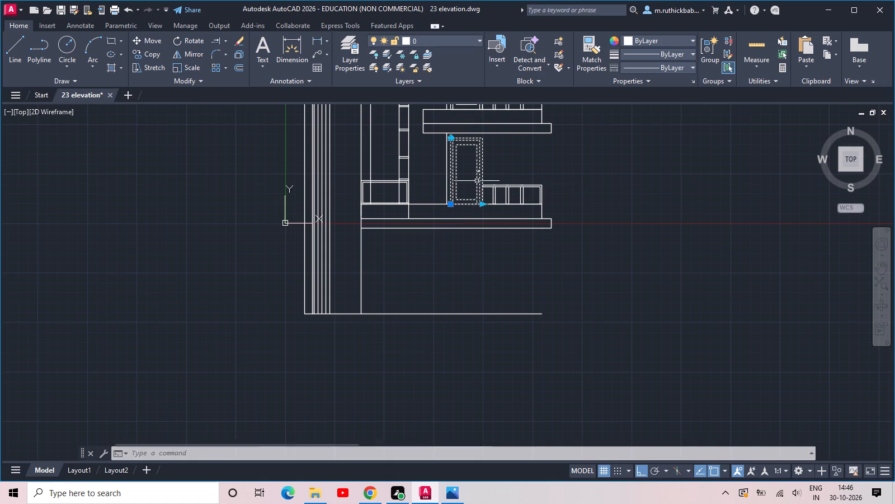
pyautogui.click(135, 54)
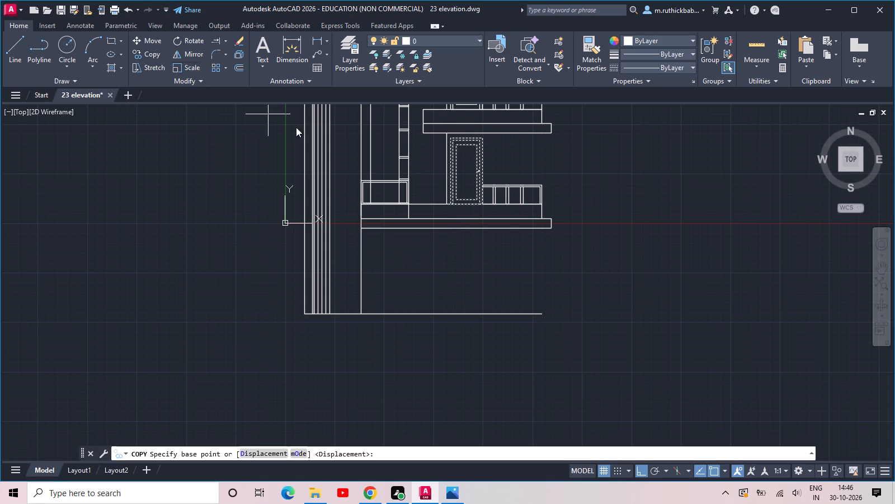
pyautogui.scroll(2, 465, 200)
pyautogui.click(426, 213)
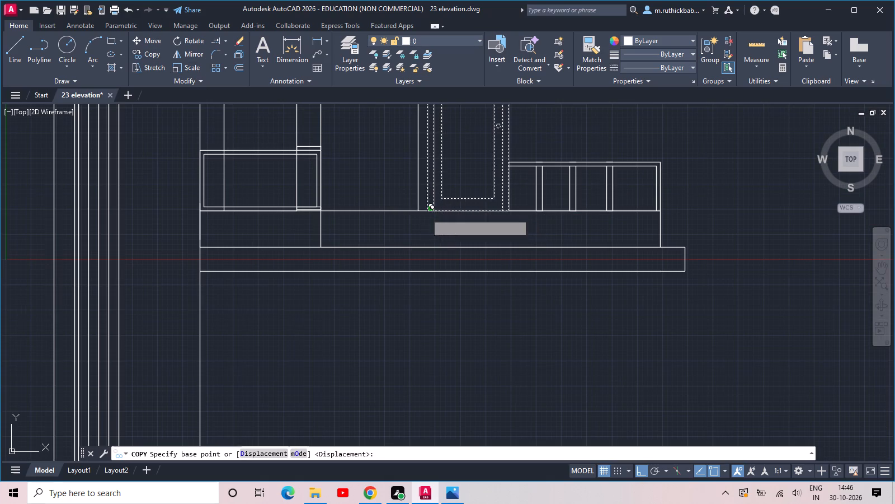
pyautogui.scroll(-3, 430, 216)
pyautogui.moveTo(428, 242); pyautogui.dragTo(468, 197, button='middle')
pyautogui.scroll(1, 420, 236)
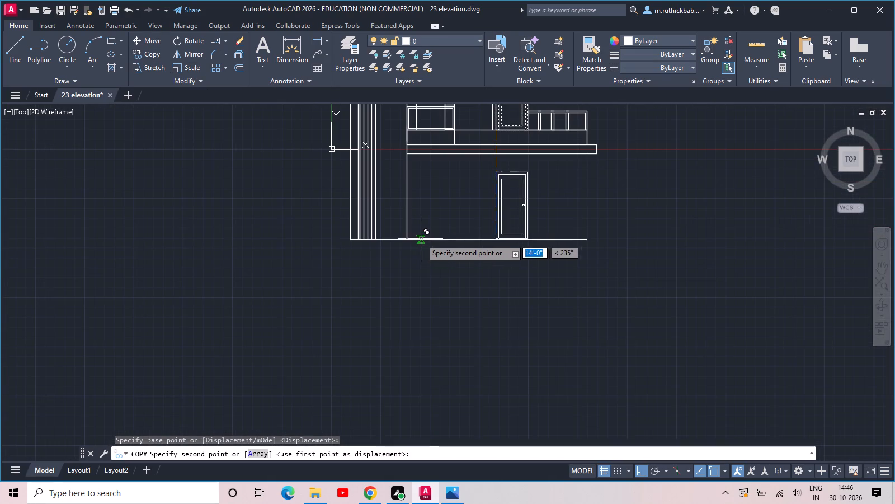
pyautogui.click(414, 240)
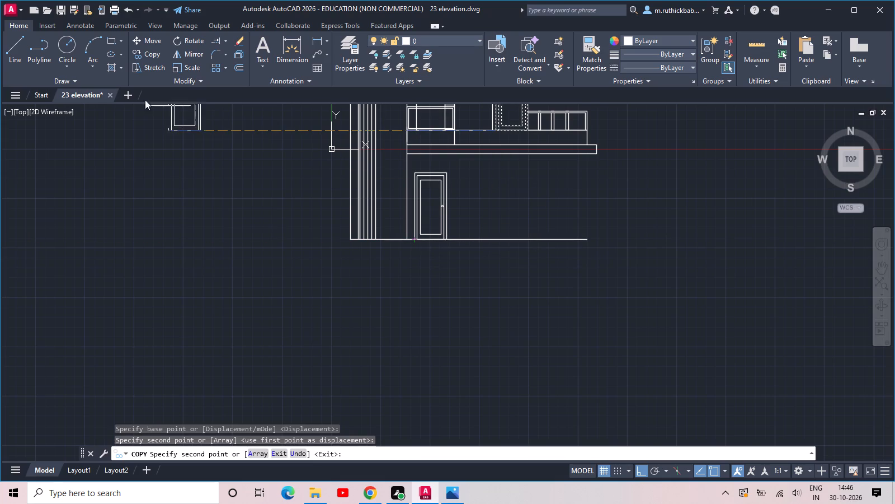
pyautogui.press('Escape')
pyautogui.press('Escape')
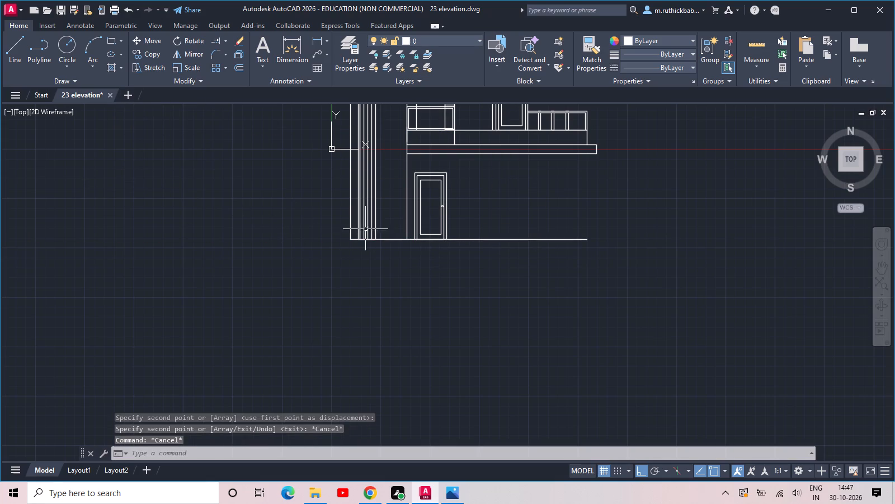
# Draw a rectangle about 3'-4" wide and 9' high beside the copied door, from the bottom line to the base band's underside.
pyautogui.click(111, 43)
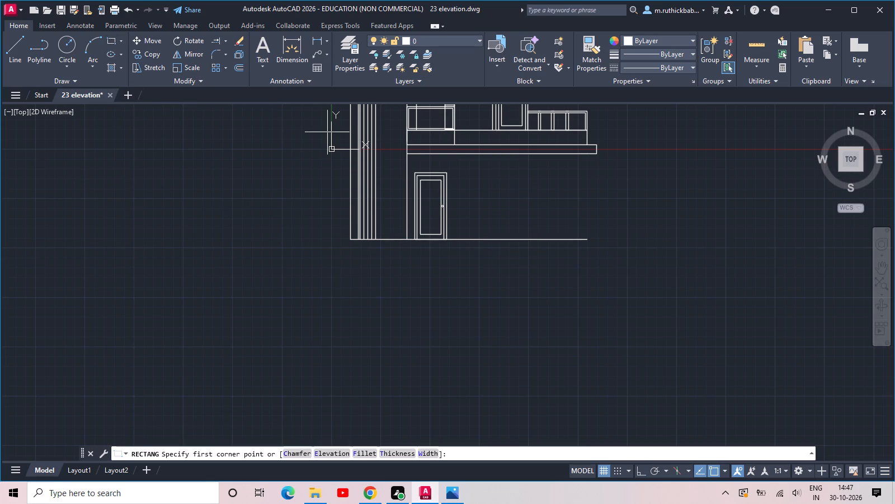
pyautogui.click(454, 239)
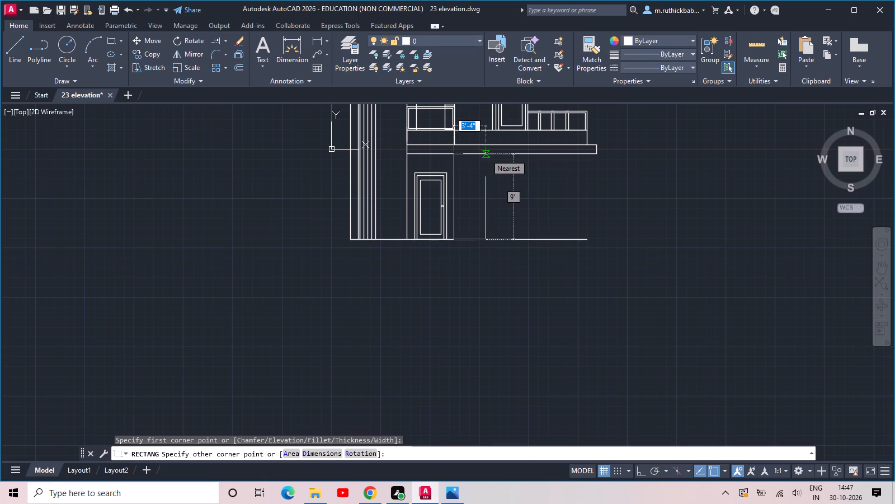
# Insert two Aluminum Window (Elevation) - Imperial blocks in the empty space to the right of the elevation.
pyautogui.scroll(-1, 509, 190)
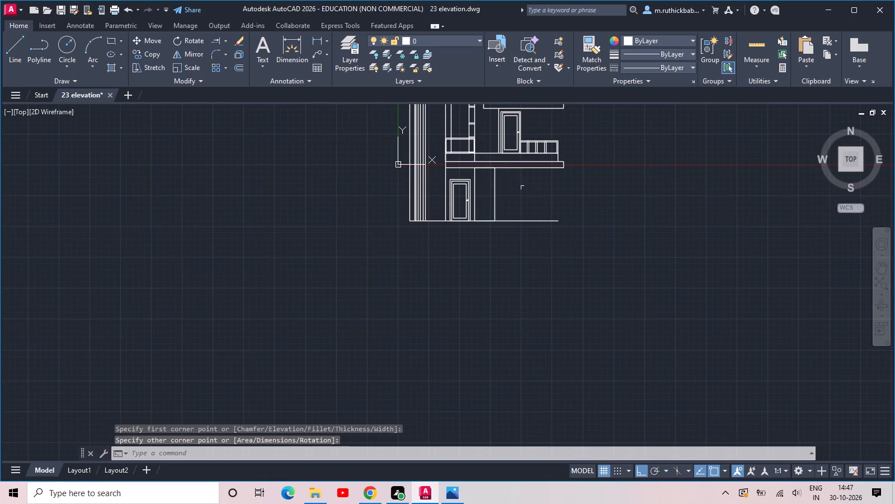
pyautogui.moveTo(522, 189); pyautogui.dragTo(416, 238, button='middle')
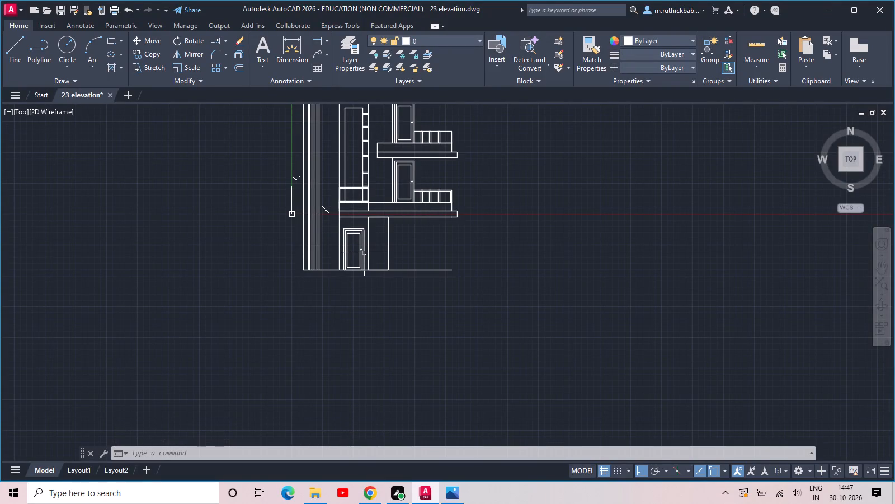
pyautogui.hotkey('ctrl', '3')
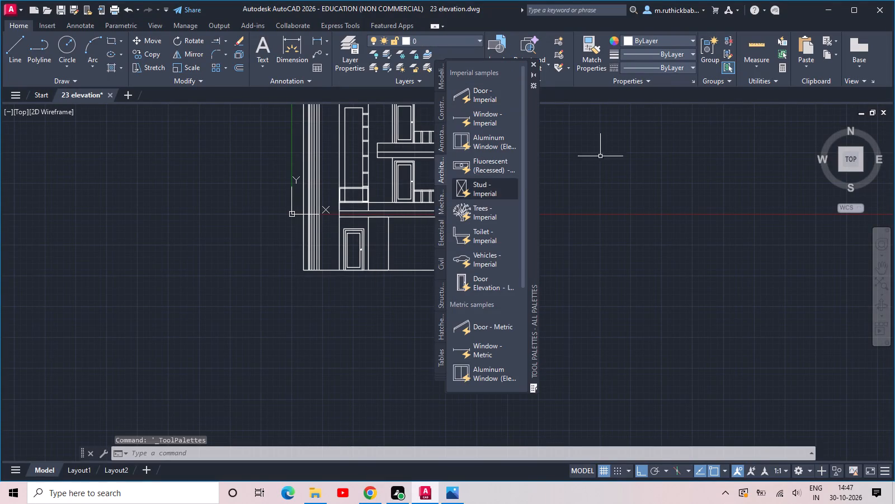
pyautogui.moveTo(486, 141); pyautogui.dragTo(653, 226)
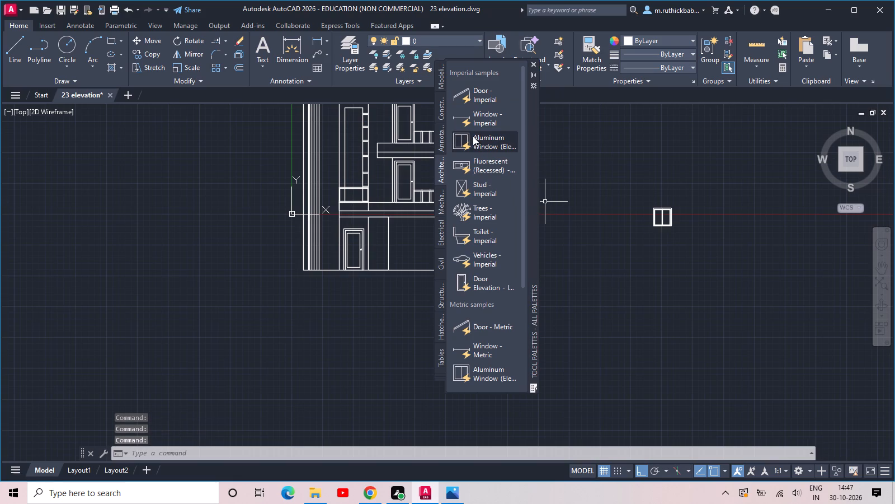
pyautogui.moveTo(473, 139); pyautogui.dragTo(687, 229)
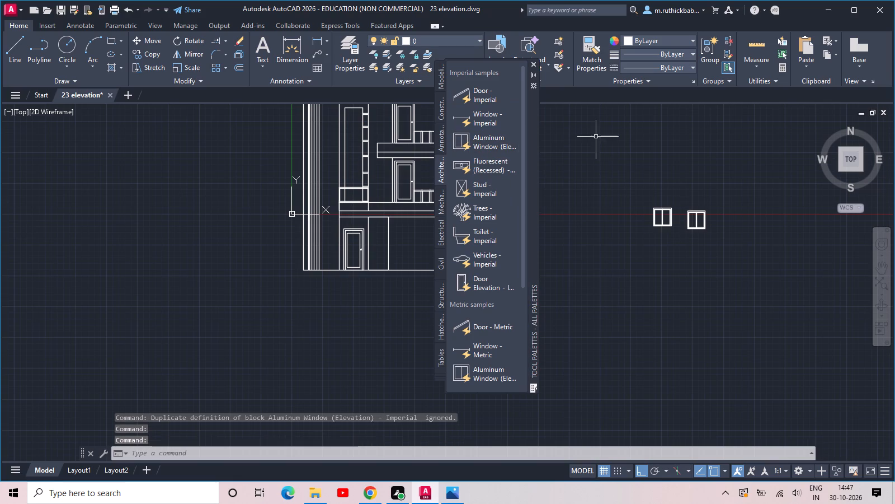
pyautogui.click(531, 64)
pyautogui.scroll(2, 673, 222)
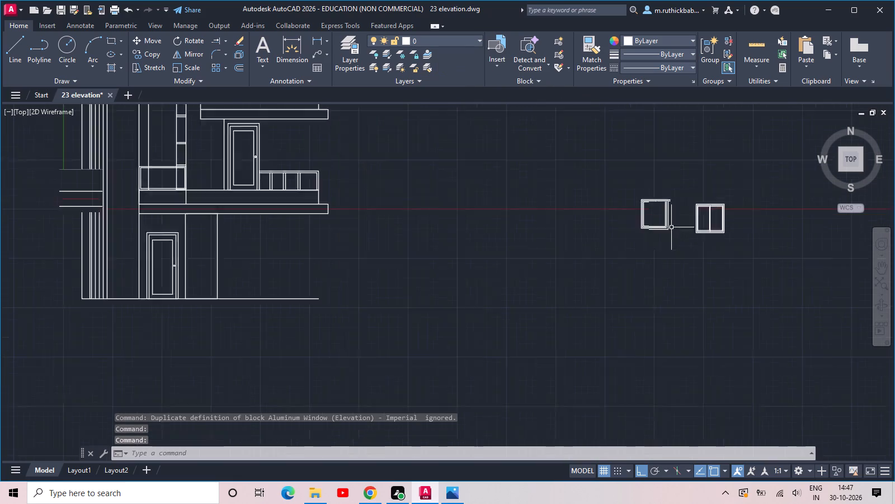
# Move the nearer loose aluminum window block onto the lower storey's bottom line, a little to the right of the wall panel.
pyautogui.moveTo(665, 206); pyautogui.dragTo(653, 208)
pyautogui.click(595, 231)
pyautogui.click(615, 242)
pyautogui.click(621, 230)
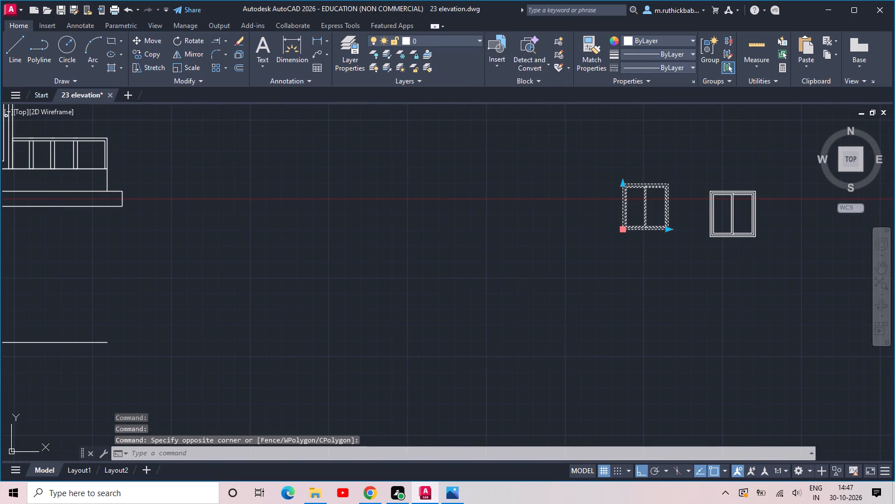
pyautogui.moveTo(388, 276); pyautogui.dragTo(700, 247, button='middle')
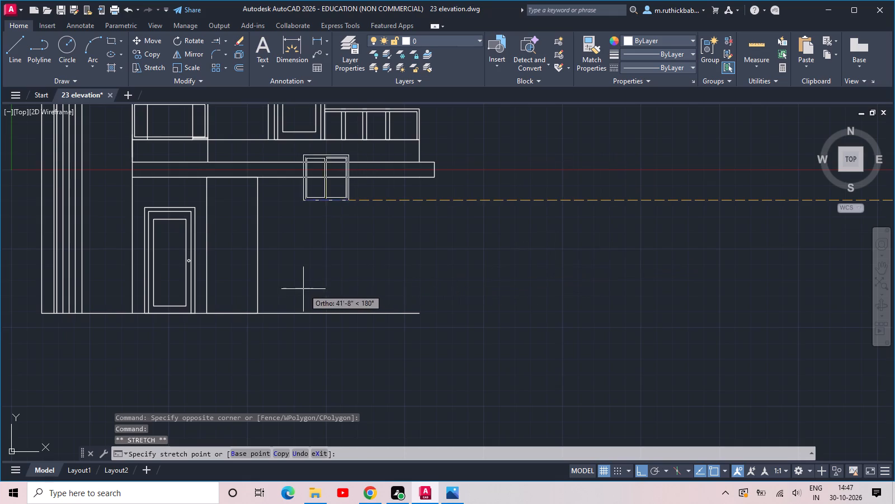
pyautogui.click(293, 286)
pyautogui.click(293, 200)
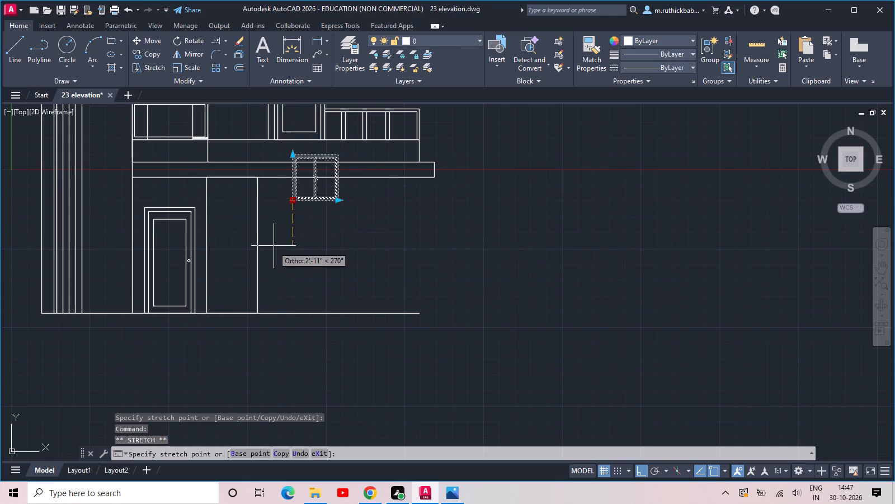
pyautogui.click(293, 315)
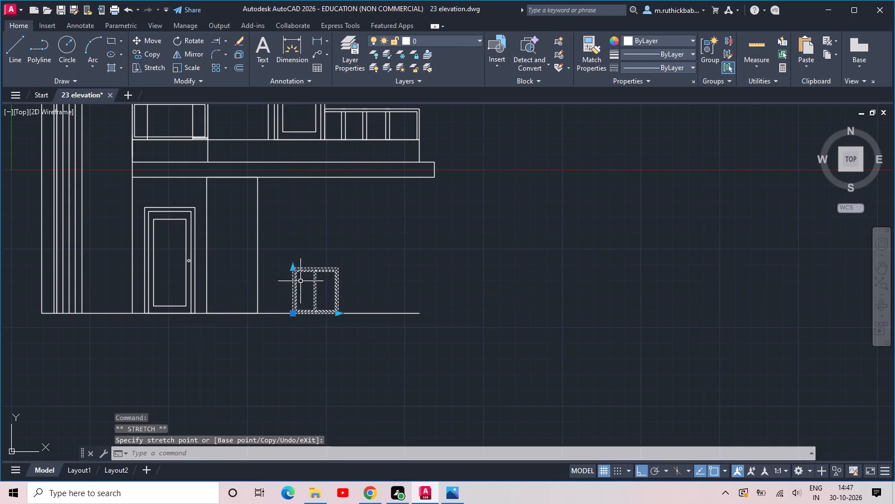
# Stretch the placed window block taller and wider, and shift it along the bottom line close beside the wall panel.
pyautogui.click(293, 269)
pyautogui.click(298, 188)
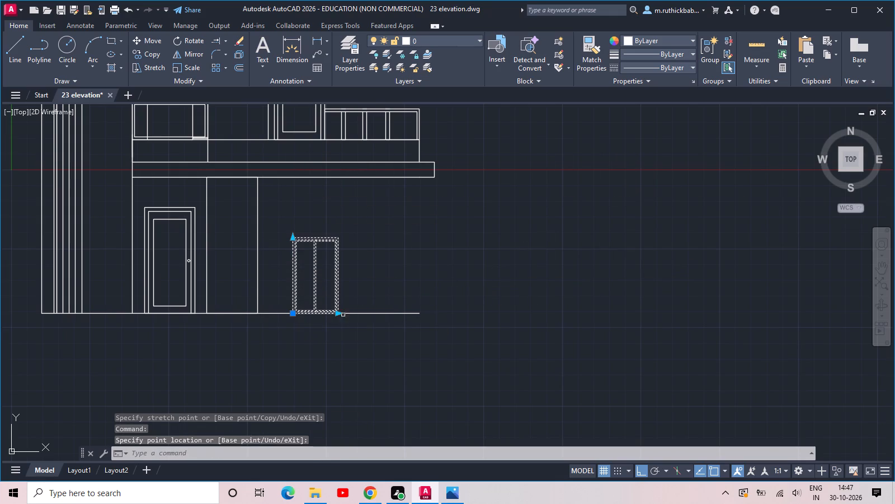
pyautogui.click(337, 316)
pyautogui.click(376, 318)
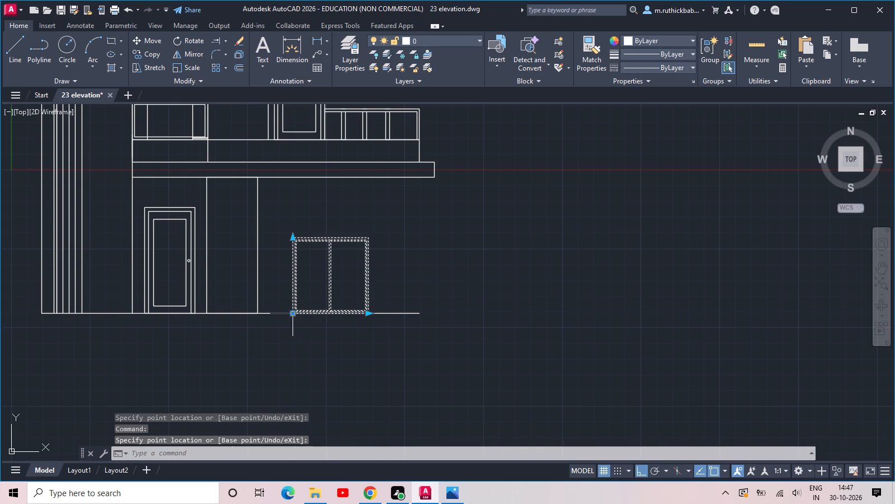
pyautogui.click(295, 314)
pyautogui.click(266, 314)
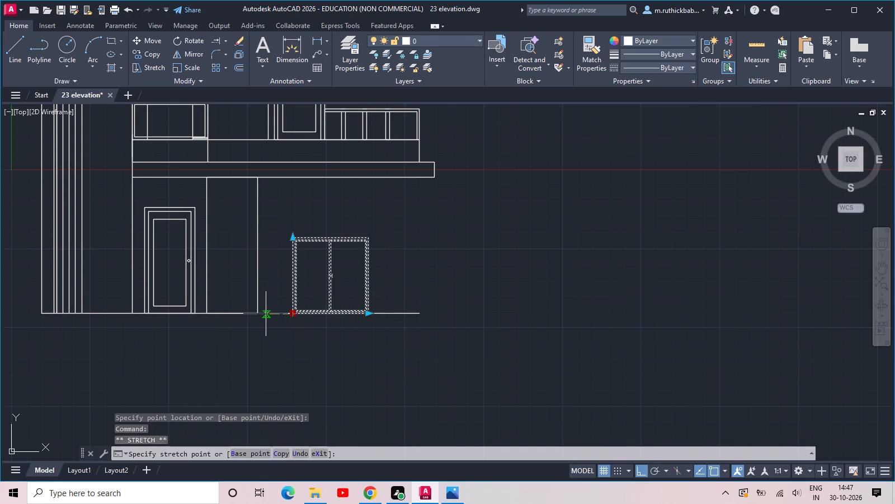
pyautogui.click(340, 315)
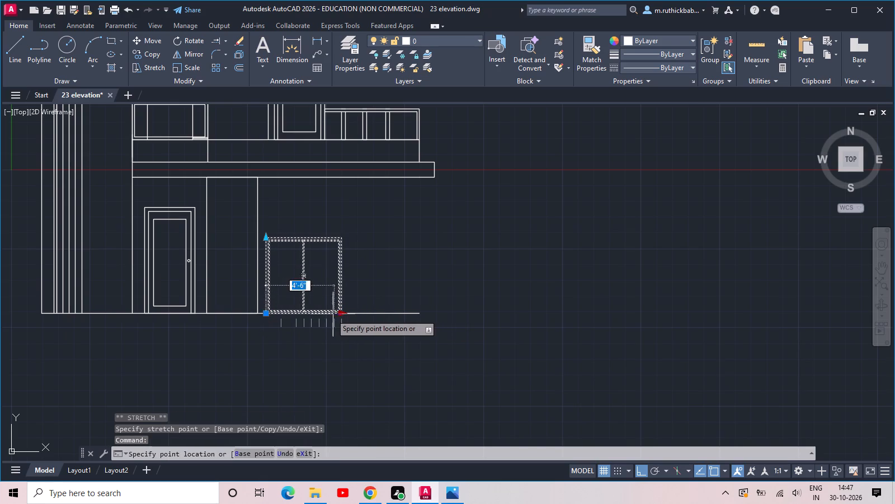
pyautogui.click(327, 314)
# Move the remaining loose window block onto the bottom line, just to the right of the enlarged window.
pyautogui.scroll(-1, 388, 274)
pyautogui.moveTo(603, 259); pyautogui.dragTo(467, 291, button='middle')
pyautogui.moveTo(700, 235); pyautogui.dragTo(677, 249)
pyautogui.click(607, 291)
pyautogui.click(648, 265)
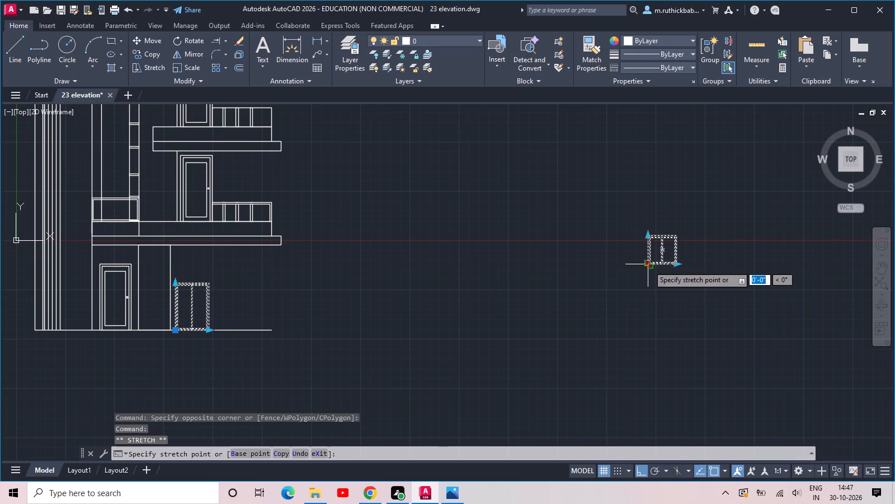
pyautogui.click(216, 303)
pyautogui.click(217, 264)
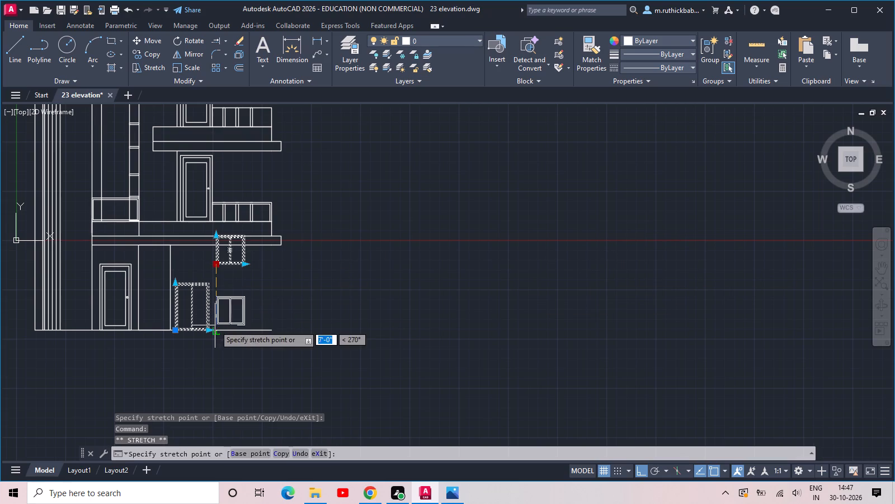
pyautogui.scroll(2, 215, 325)
pyautogui.moveTo(214, 324); pyautogui.dragTo(272, 285, button='middle')
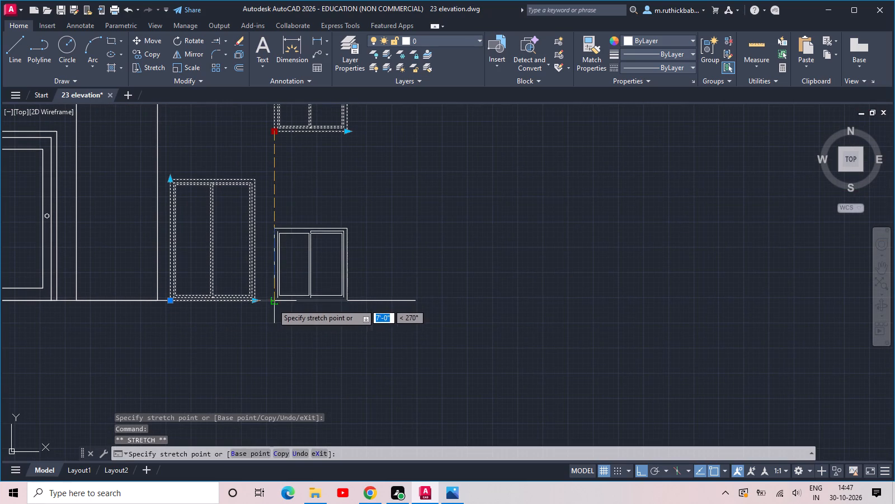
pyautogui.click(272, 301)
pyautogui.click(274, 301)
pyautogui.click(262, 301)
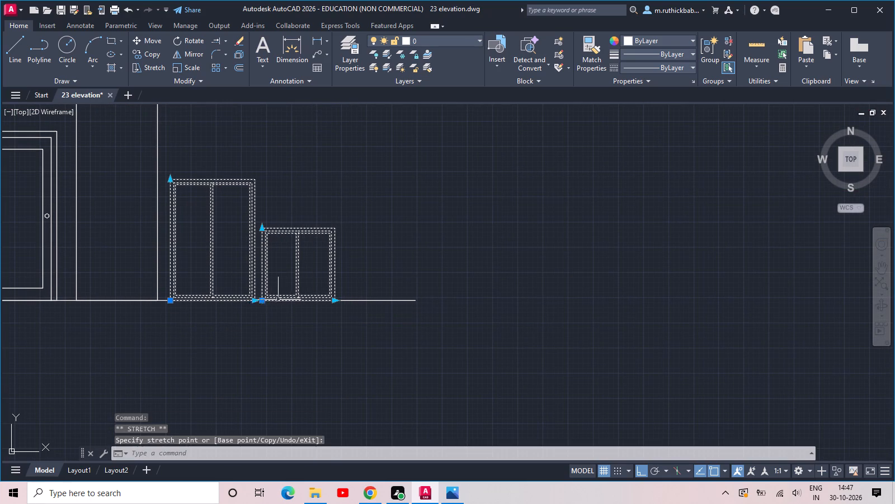
pyautogui.press('Escape')
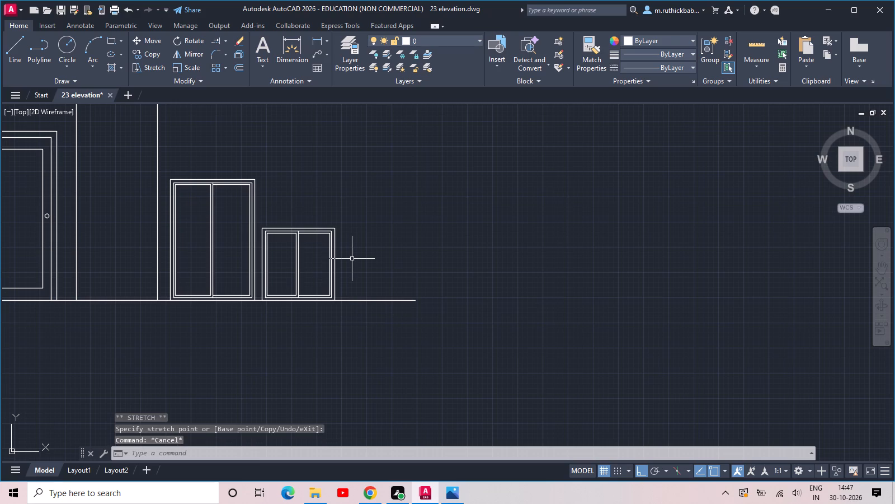
# Shift the second window against the first, overlapping the first window's right frame by about 2".
pyautogui.scroll(2, 274, 265)
pyautogui.moveTo(281, 273); pyautogui.dragTo(350, 260, button='middle')
pyautogui.moveTo(346, 257); pyautogui.dragTo(335, 249)
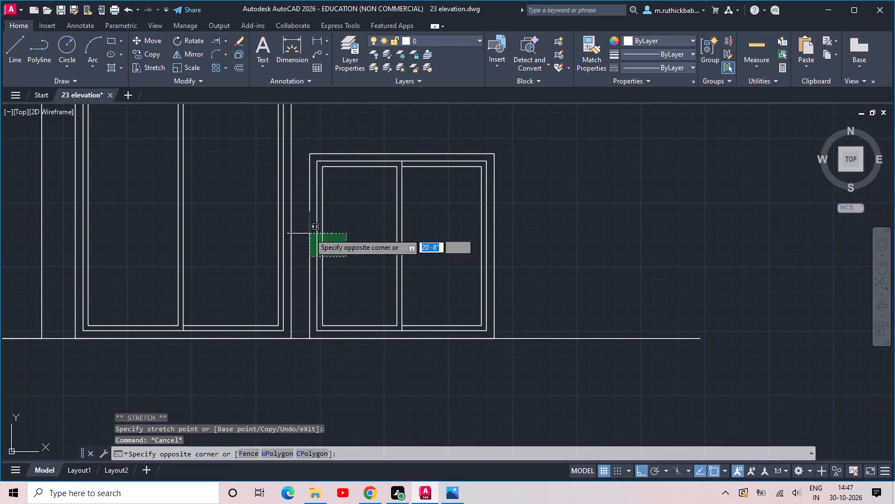
pyautogui.click(309, 233)
pyautogui.moveTo(309, 339); pyautogui.dragTo(298, 339)
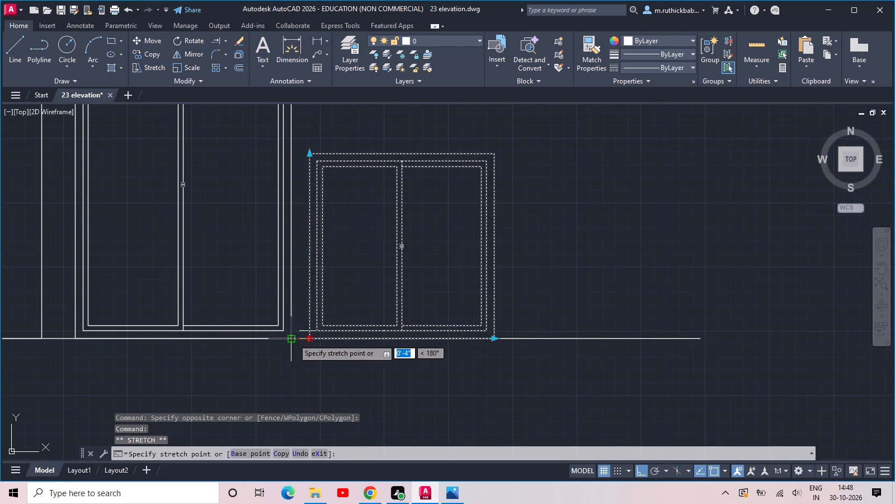
pyautogui.click(293, 339)
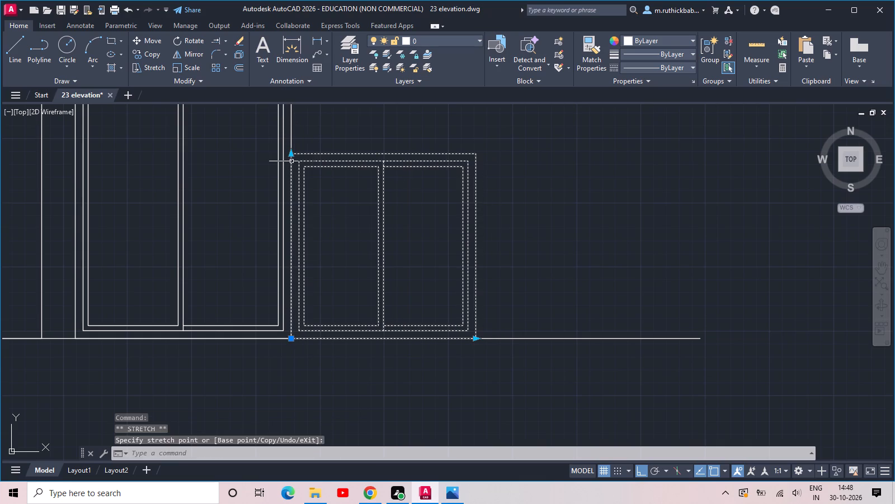
pyautogui.click(294, 339)
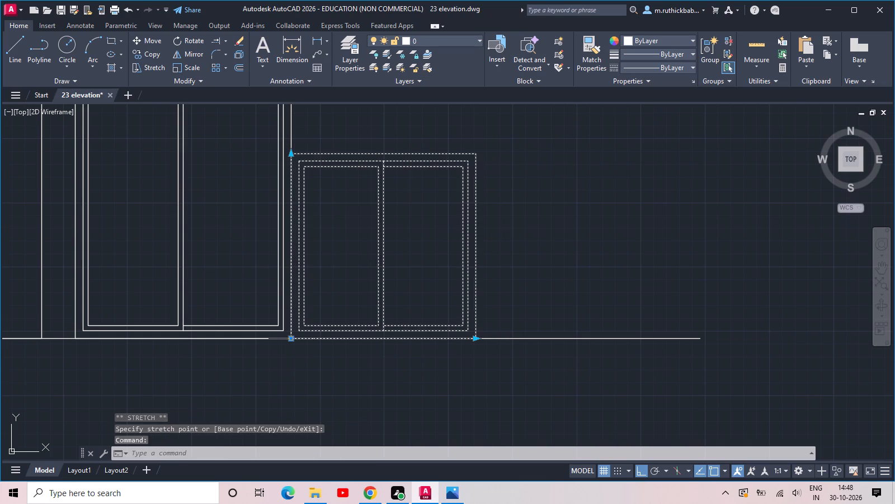
pyautogui.click(293, 340)
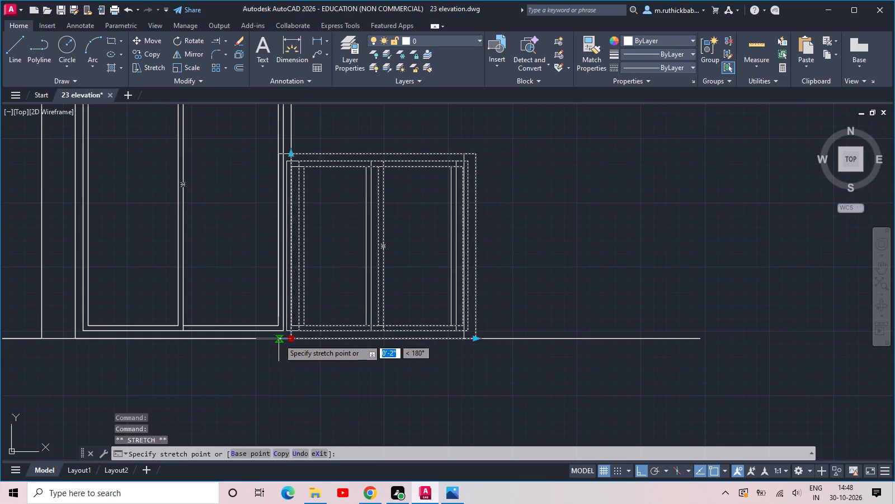
pyautogui.click(279, 339)
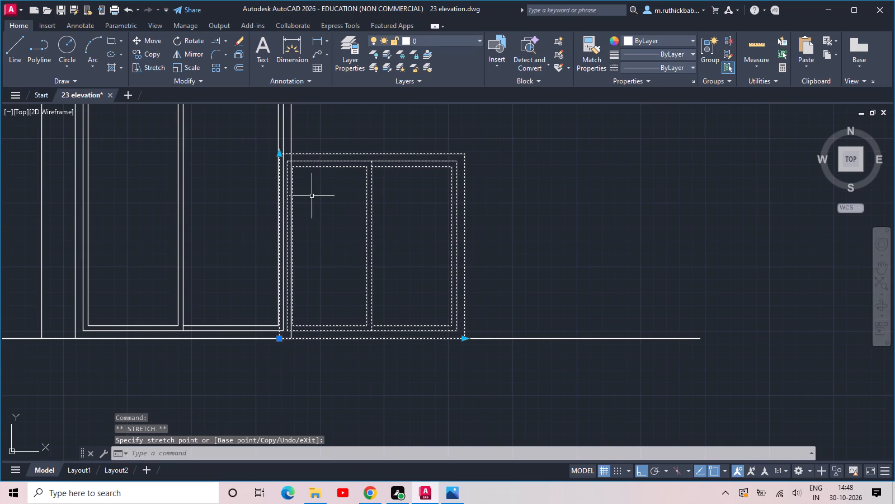
# Raise the second window's top edge to match the height of the first window.
pyautogui.moveTo(312, 196); pyautogui.dragTo(423, 297, button='middle')
pyautogui.click(391, 257)
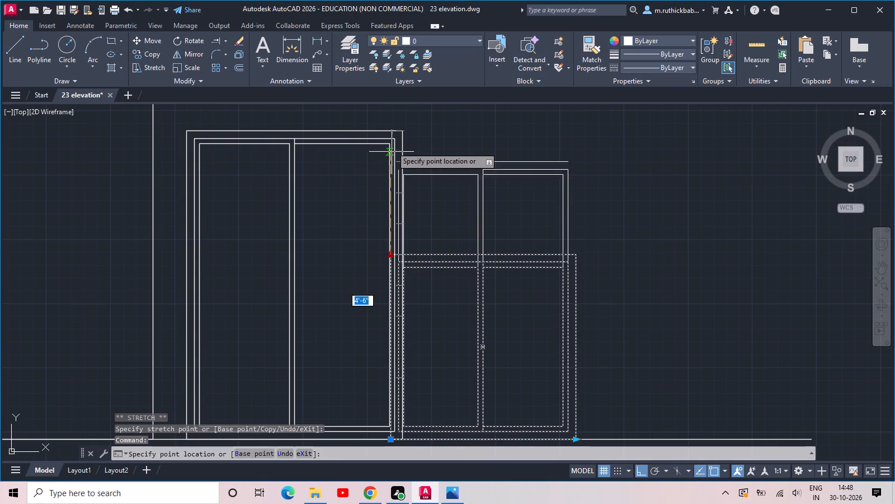
pyautogui.click(392, 143)
pyautogui.scroll(-2, 595, 307)
pyautogui.moveTo(598, 303); pyautogui.dragTo(582, 245, button='middle')
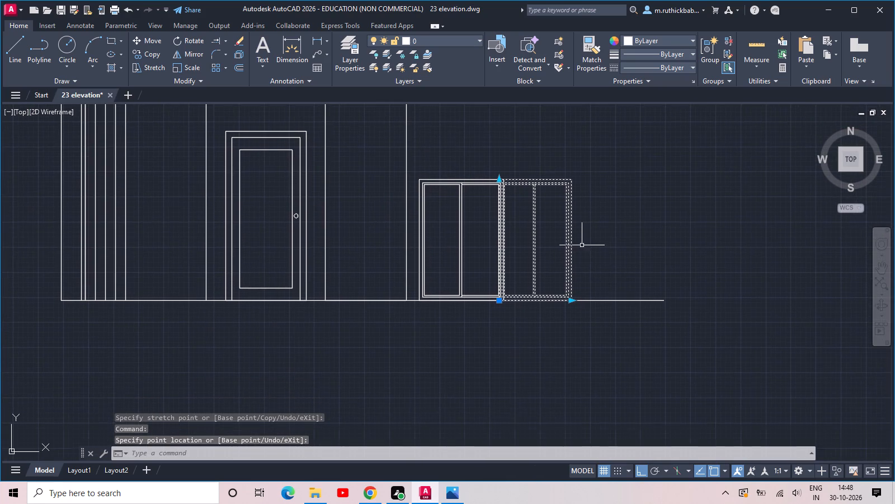
pyautogui.press('Escape')
pyautogui.press('Escape')
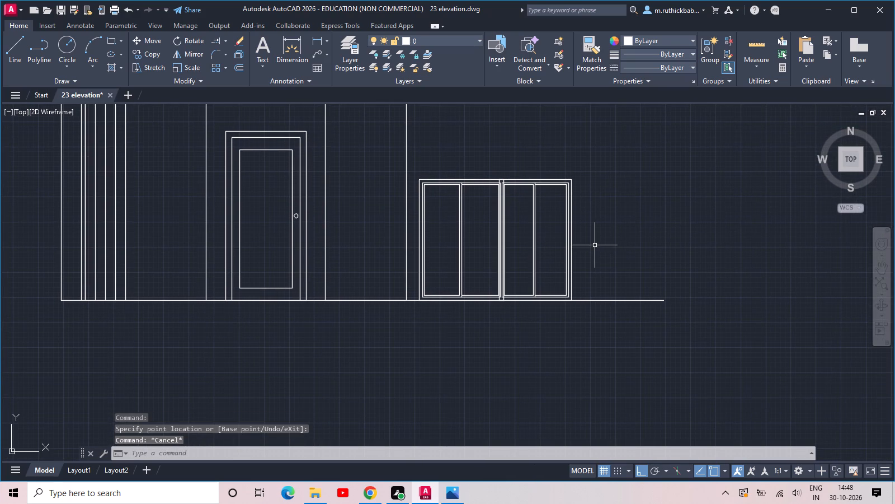
# Explode both lower-storey window blocks.
pyautogui.click(603, 165)
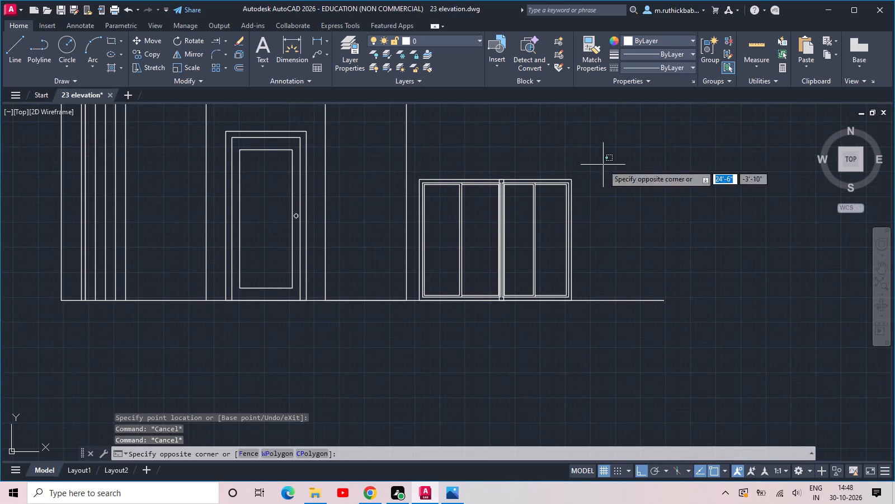
pyautogui.click(414, 221)
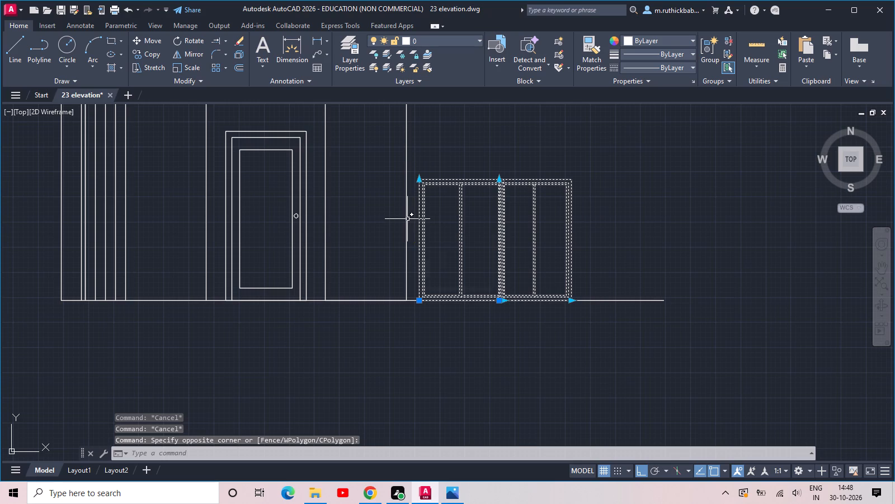
pyautogui.write('x')
pyautogui.press('space')
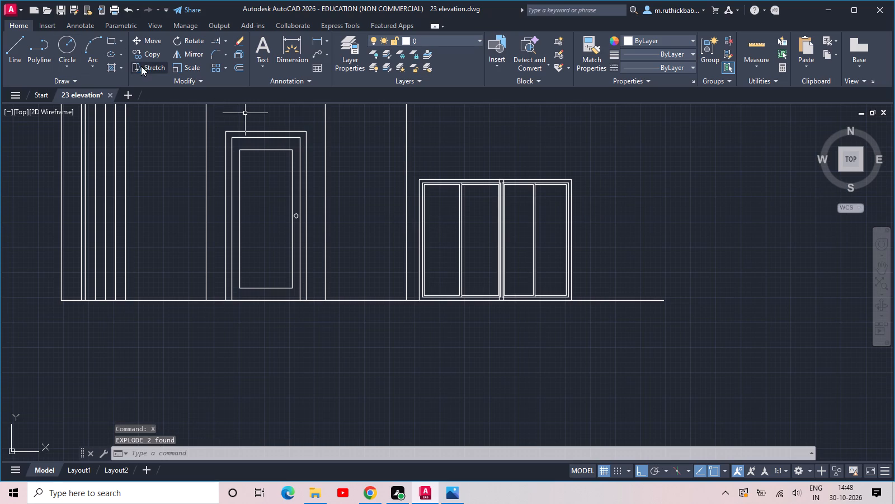
# Stretch the tops of both exploded windows straight up to nearly the height of the lower-storey door.
pyautogui.click(141, 66)
pyautogui.click(613, 157)
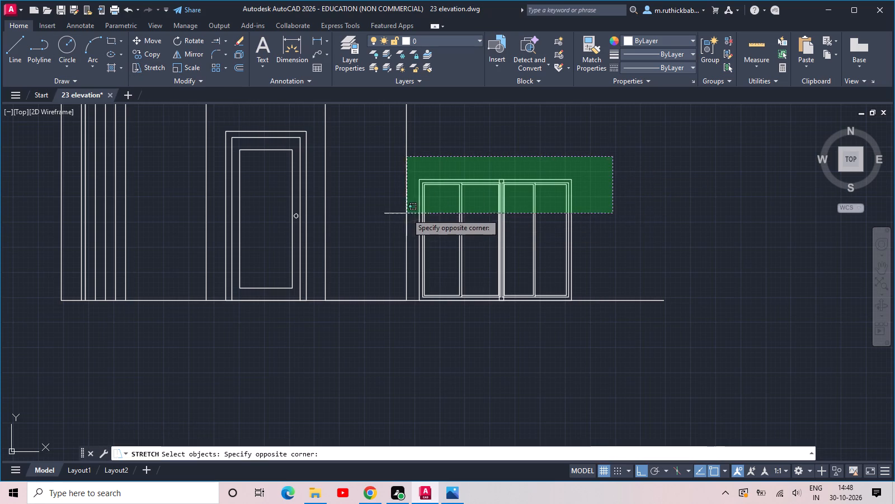
pyautogui.click(411, 212)
pyautogui.press('space')
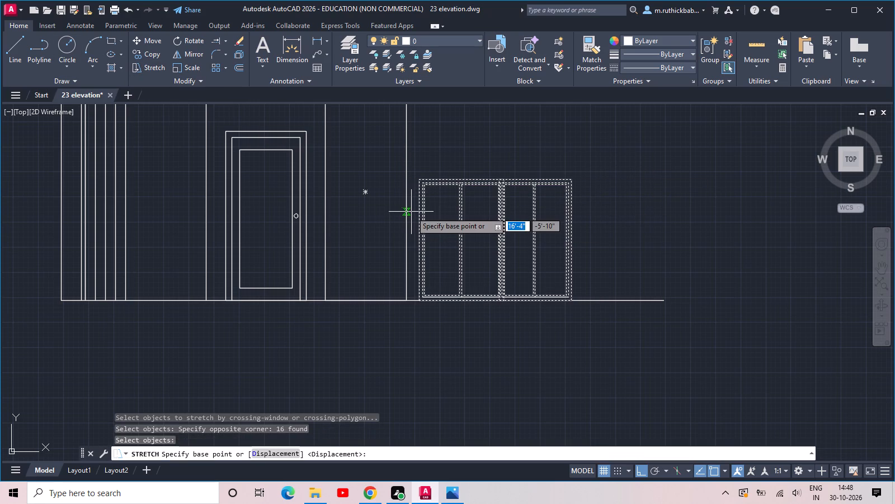
pyautogui.click(501, 180)
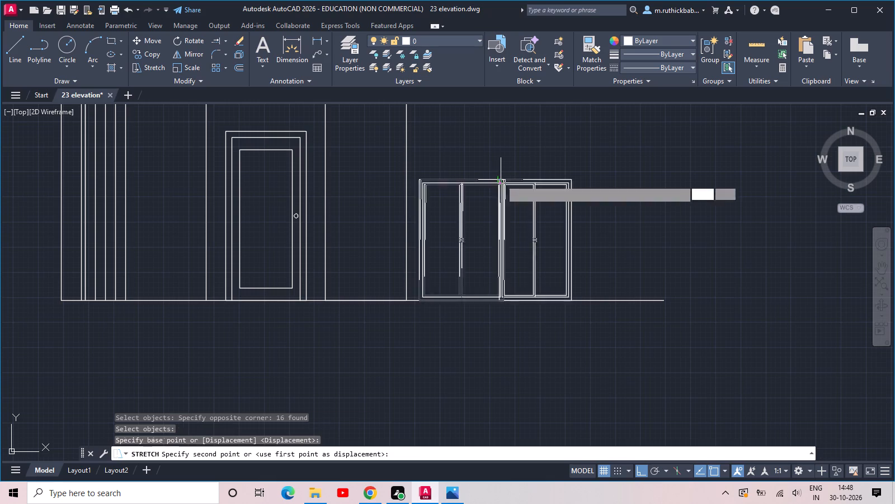
pyautogui.moveTo(501, 120); pyautogui.dragTo(504, 186, button='middle')
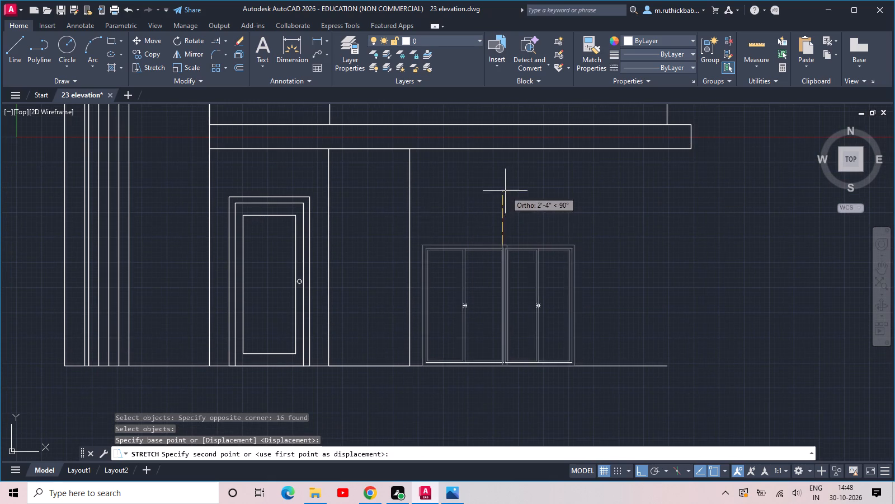
pyautogui.click(506, 201)
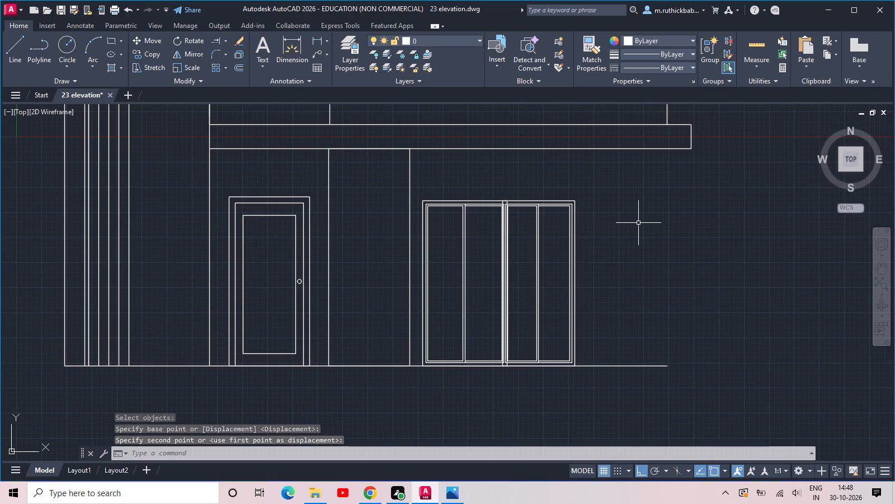
# Draw a rectangle about 3'-4" wide to the right of the windows, from the bottom line to the base band's underside.
pyautogui.write('rec')
pyautogui.press('space')
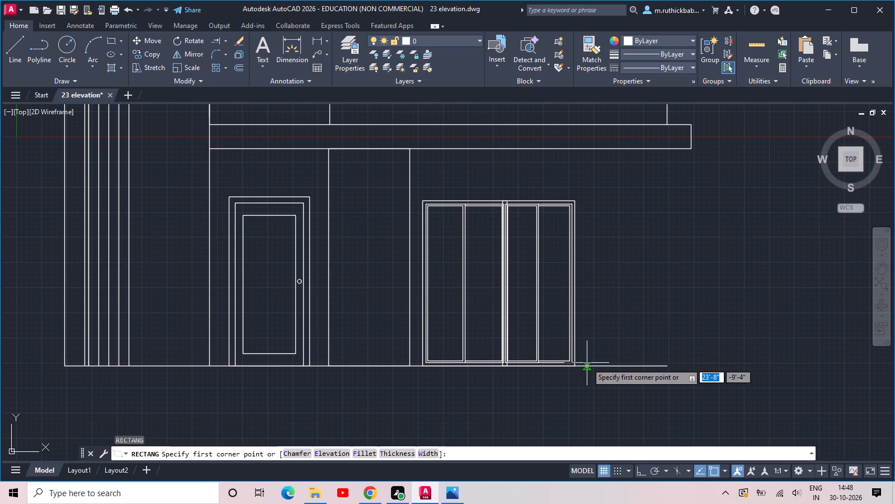
pyautogui.click(587, 363)
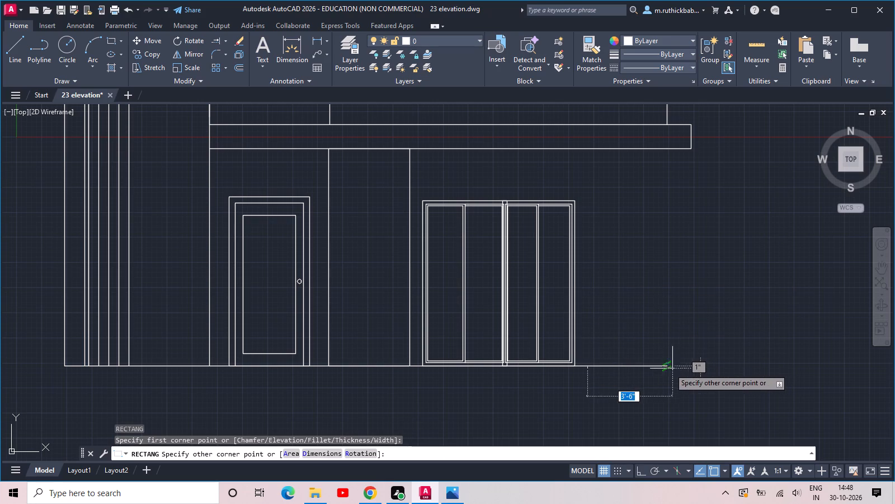
pyautogui.click(668, 151)
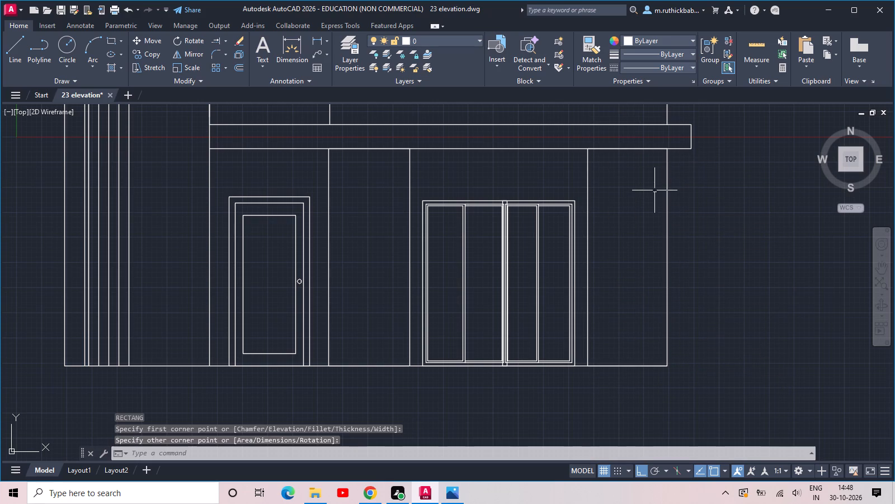
pyautogui.scroll(-1, 485, 204)
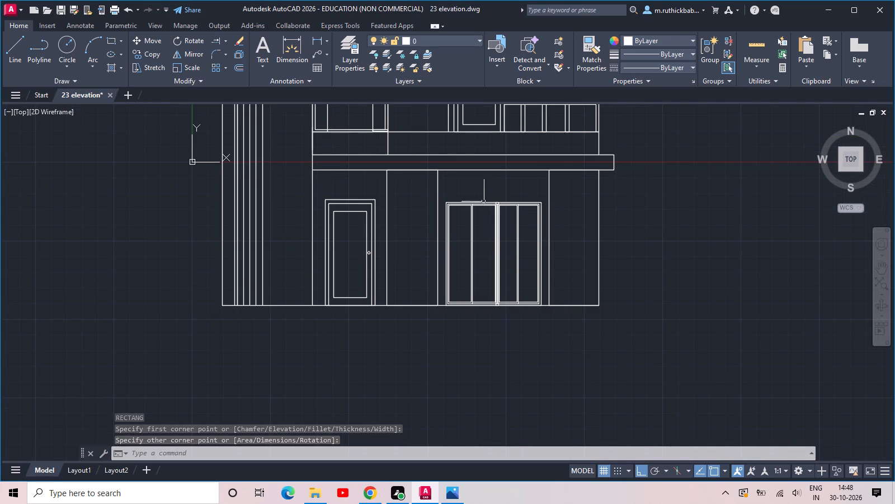
pyautogui.moveTo(483, 201); pyautogui.dragTo(494, 217, button='middle')
pyautogui.scroll(1, 481, 202)
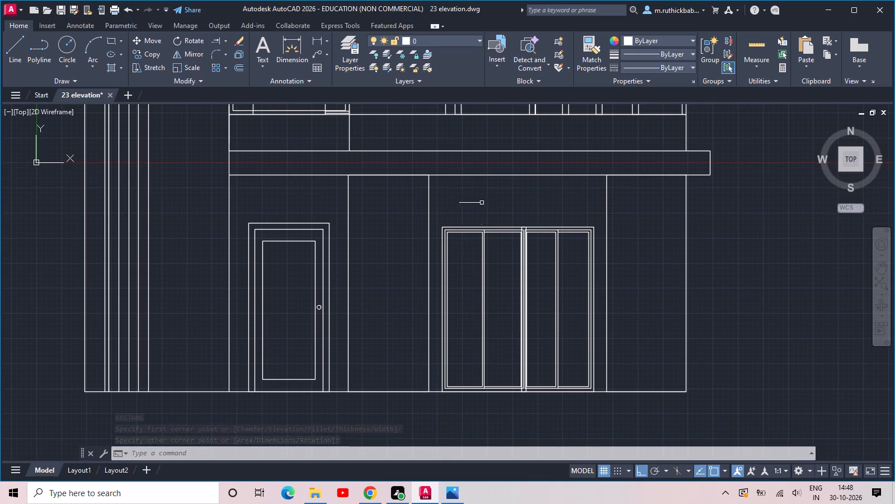
# Stretch the tops of both lower-storey windows straight up to the underside of the base band.
pyautogui.click(146, 62)
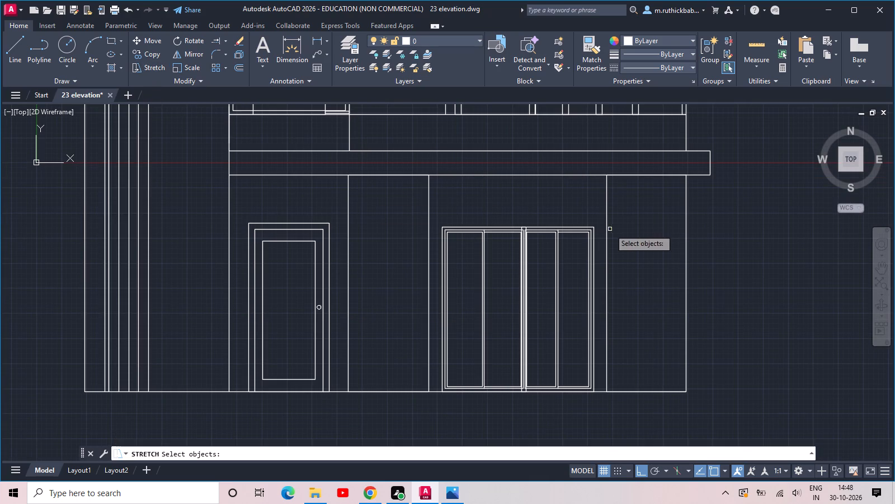
pyautogui.click(598, 214)
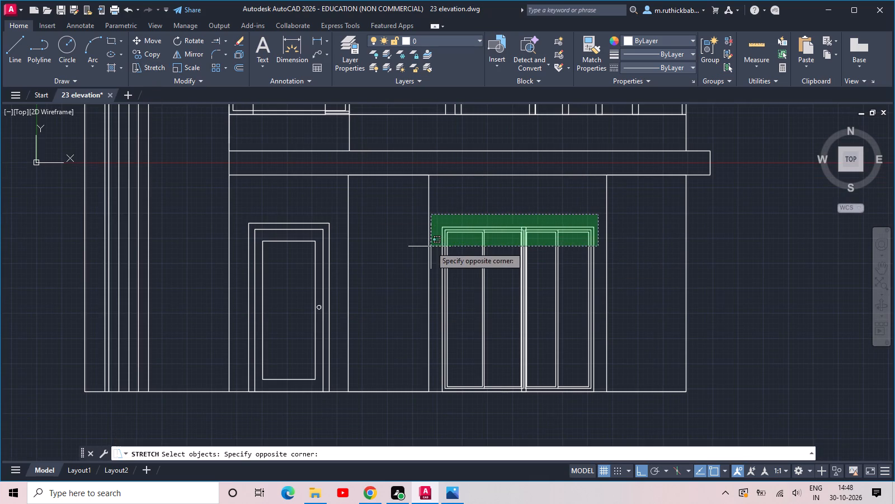
pyautogui.click(431, 246)
pyautogui.press('space')
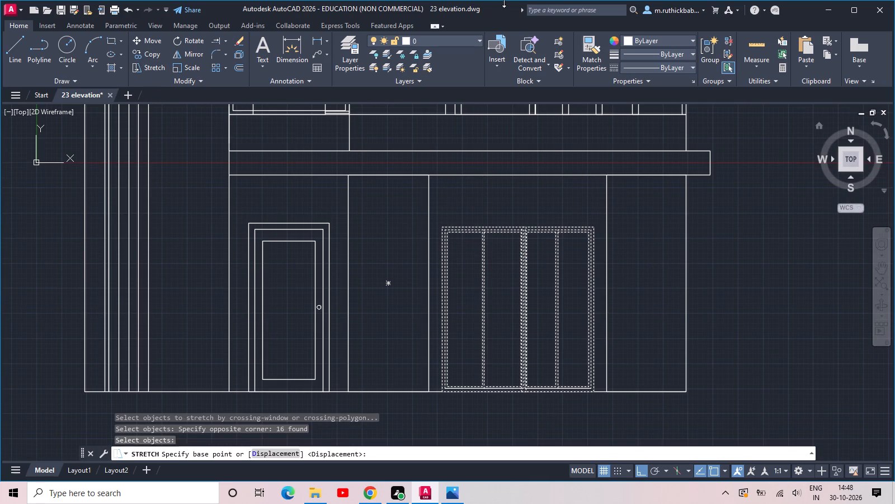
pyautogui.click(522, 226)
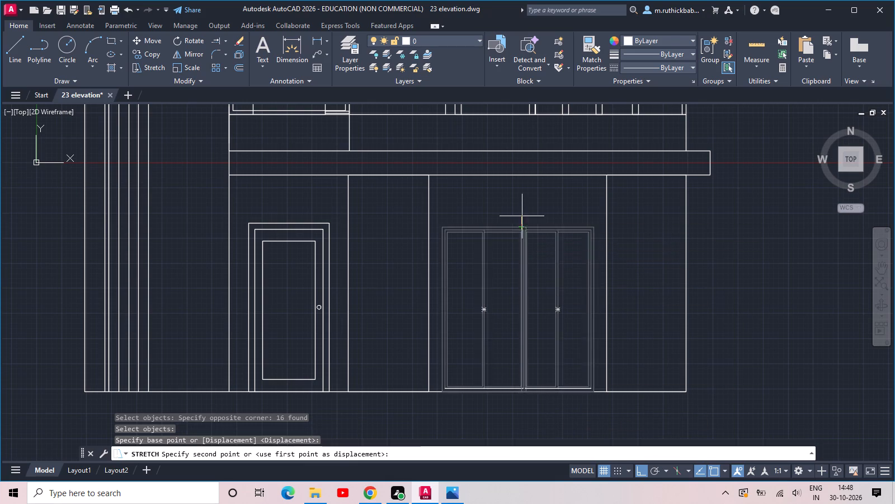
pyautogui.click(521, 176)
pyautogui.press('Escape')
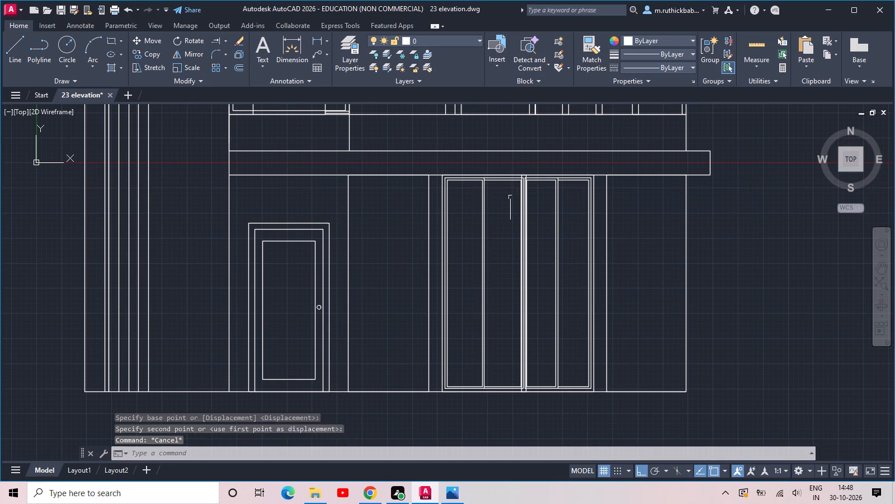
pyautogui.press('Escape')
# Stretch the top of the tall frame, with its inner outlines and vertical strips, slightly downward to lower it above the roof.
pyautogui.scroll(-1, 510, 197)
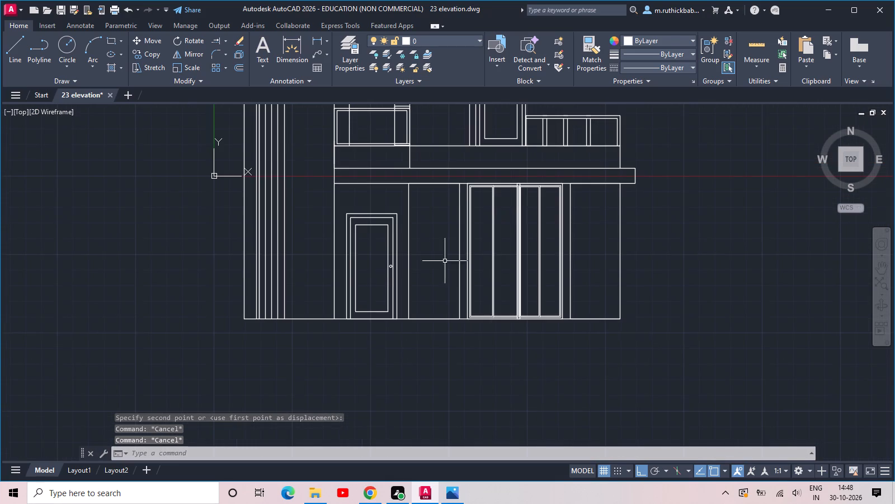
pyautogui.scroll(1, 368, 270)
pyautogui.moveTo(368, 263); pyautogui.dragTo(472, 272, button='middle')
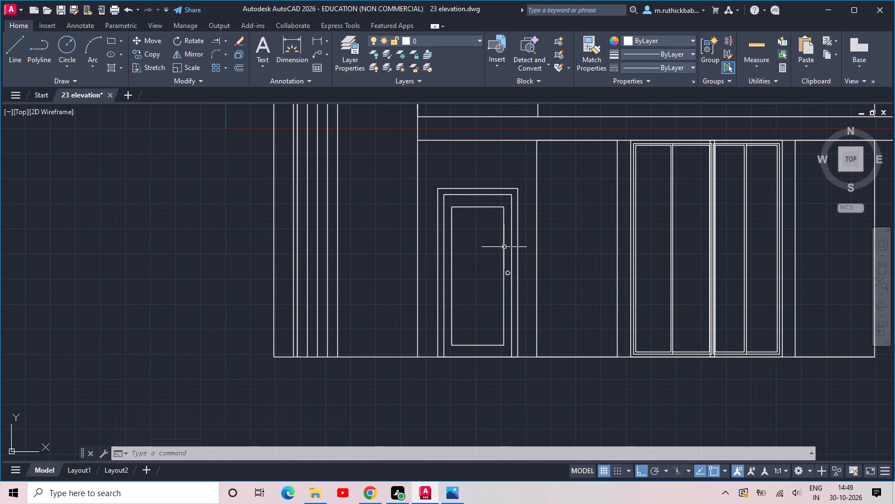
pyautogui.moveTo(600, 239); pyautogui.dragTo(588, 317, button='middle')
pyautogui.scroll(-3, 582, 269)
pyautogui.moveTo(612, 251); pyautogui.dragTo(591, 327, button='middle')
pyautogui.scroll(2, 593, 206)
pyautogui.moveTo(588, 192); pyautogui.dragTo(609, 281, button='middle')
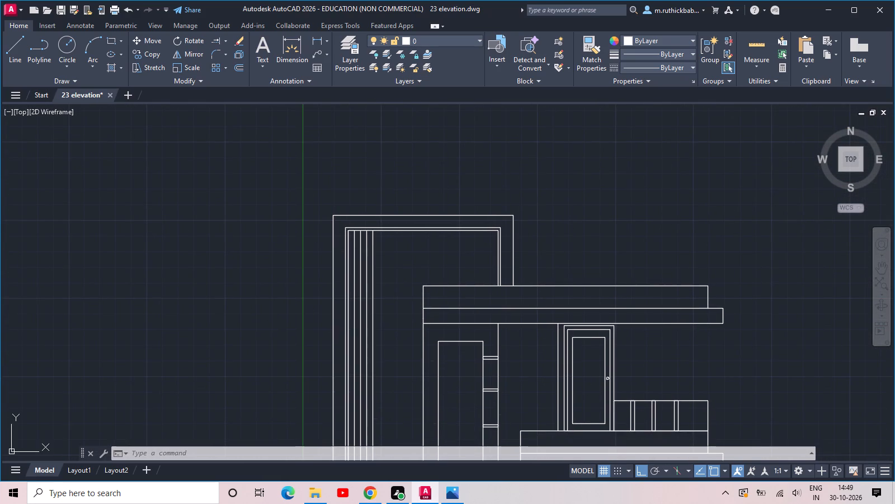
pyautogui.click(190, 67)
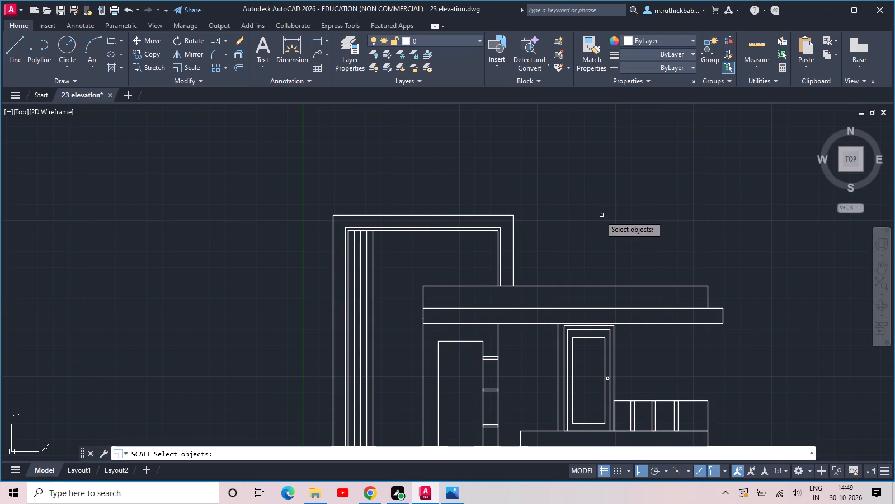
pyautogui.click(158, 70)
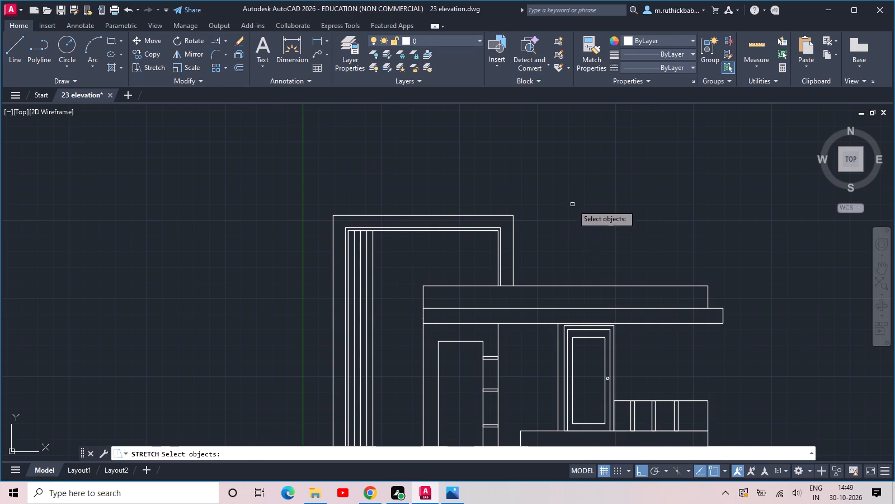
pyautogui.click(571, 197)
pyautogui.click(299, 255)
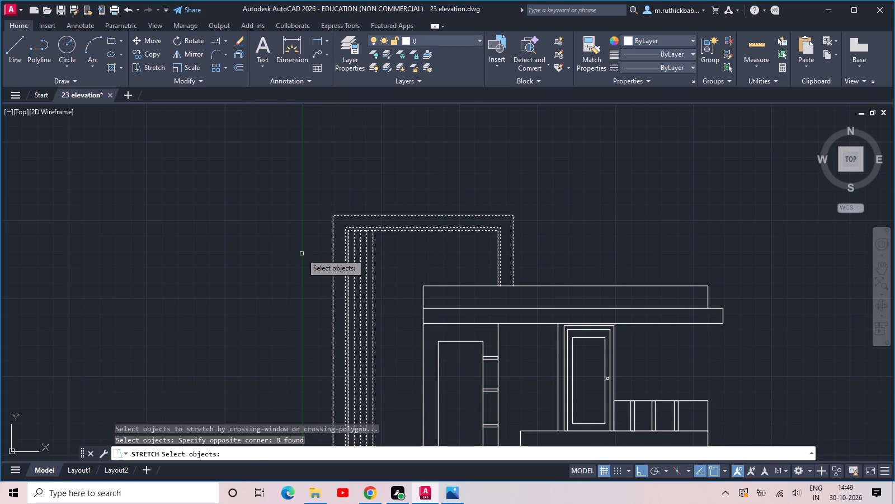
pyautogui.press('space')
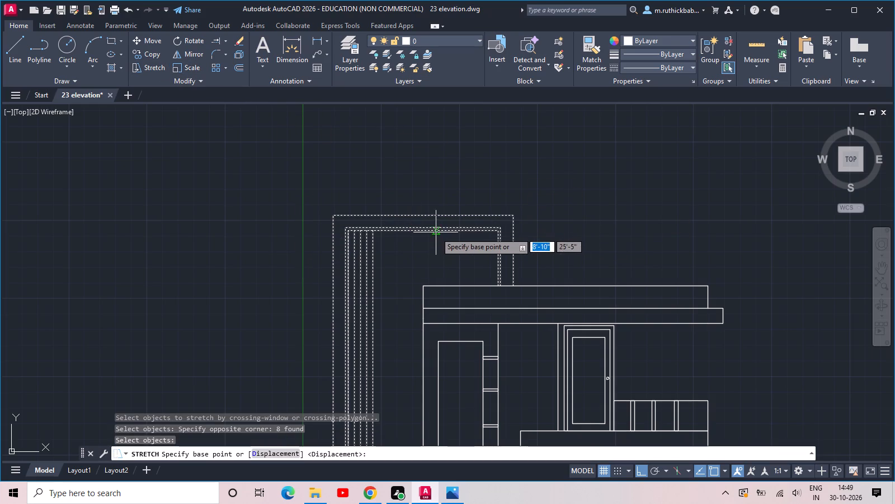
pyautogui.click(436, 232)
pyautogui.click(435, 249)
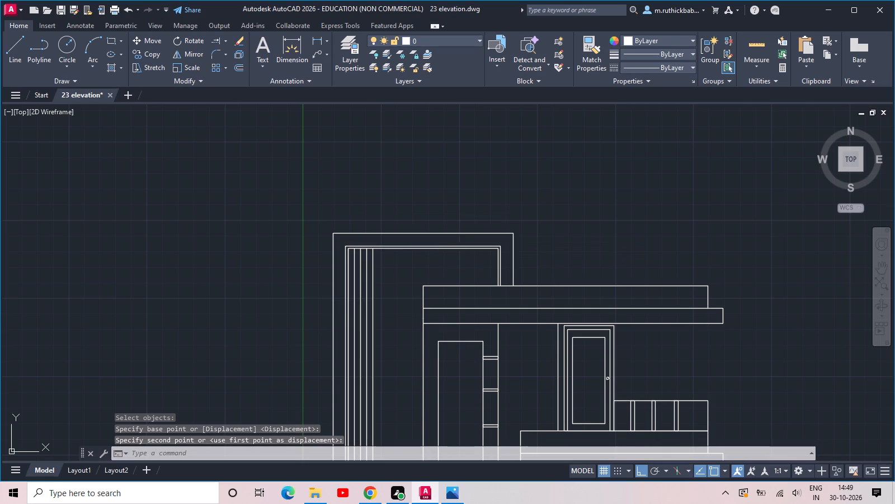
# Draw a rectangle about 6.5 ft wide and 2.5 ft high on the roof parapet, against the tall frame's outer right side.
pyautogui.scroll(1, 557, 270)
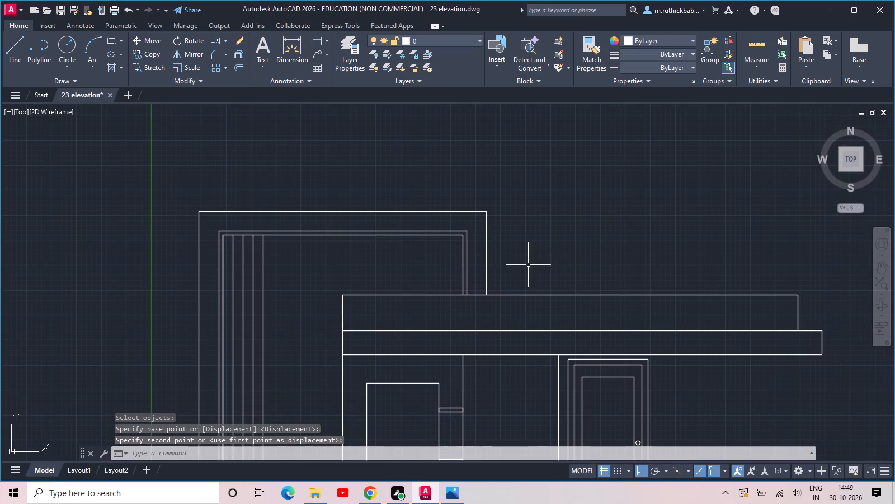
pyautogui.write('rec')
pyautogui.press('space')
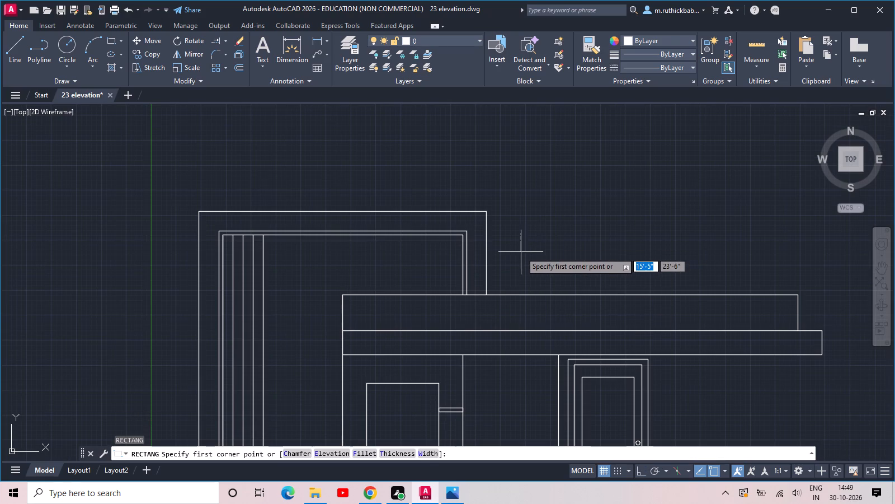
pyautogui.click(489, 235)
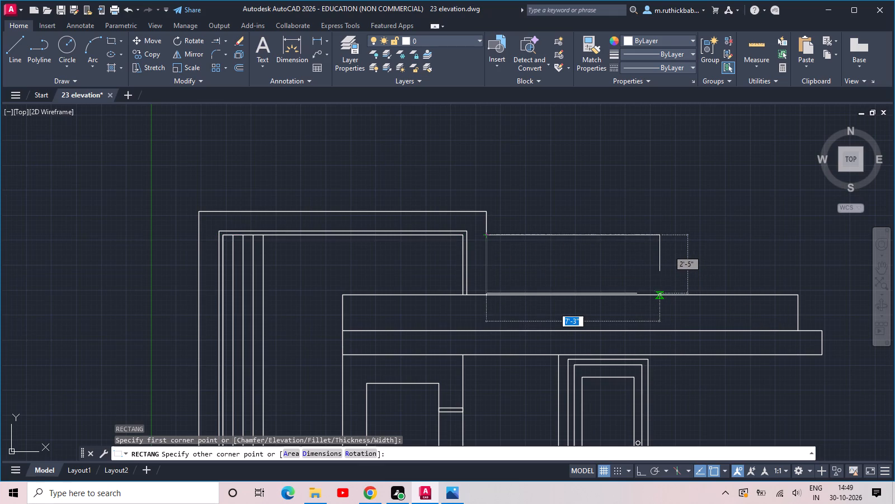
pyautogui.scroll(1, 660, 293)
pyautogui.moveTo(660, 293); pyautogui.dragTo(641, 231, button='middle')
pyautogui.scroll(-2, 641, 225)
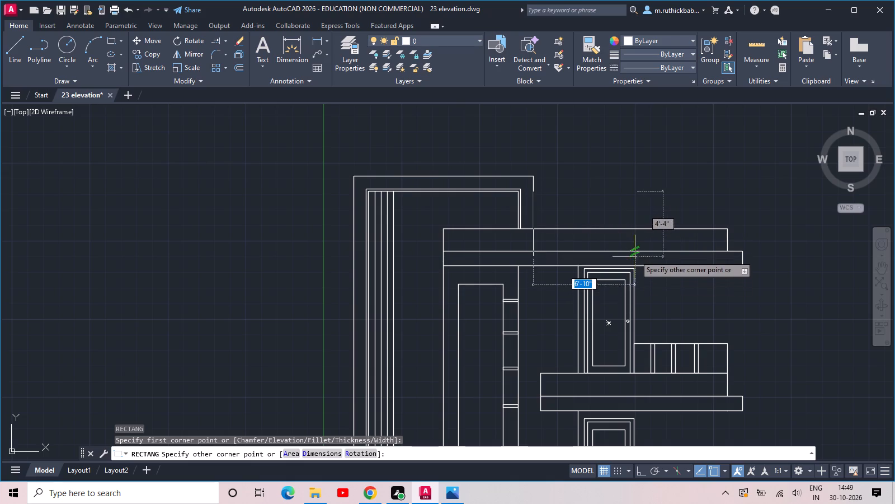
pyautogui.click(632, 229)
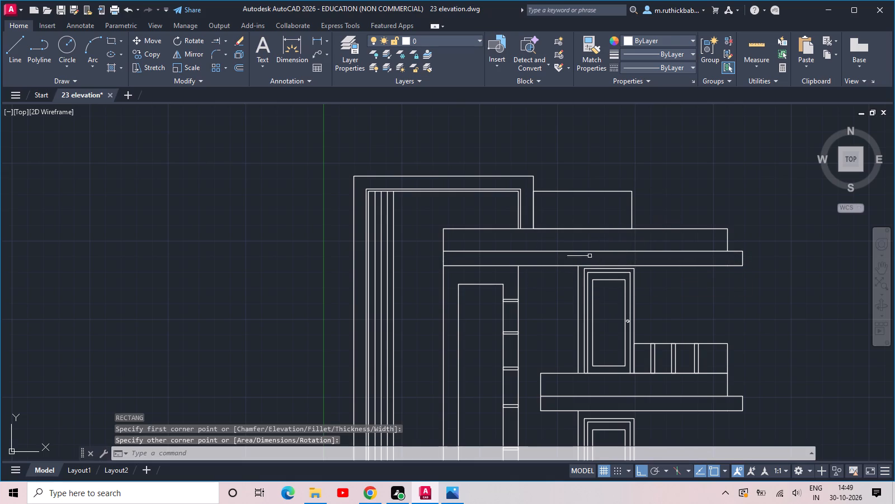
# Examine the elevation's storeys, balconies and slab bands from the roof to the base.
pyautogui.scroll(1, 478, 264)
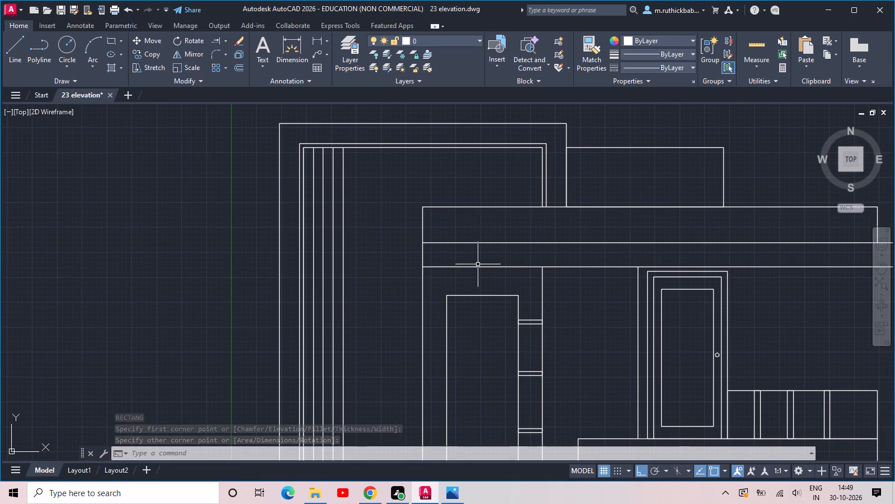
pyautogui.scroll(-1, 619, 247)
pyautogui.moveTo(656, 248); pyautogui.dragTo(605, 141, button='middle')
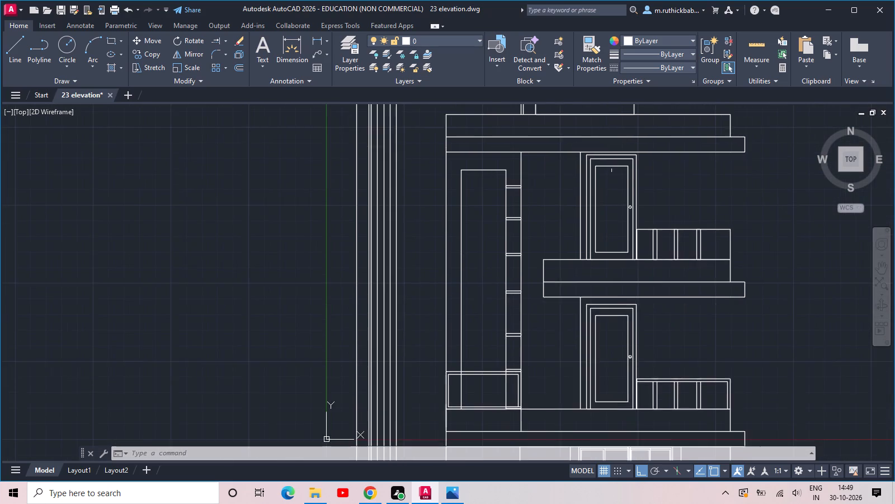
pyautogui.scroll(-1, 614, 178)
pyautogui.scroll(2, 600, 229)
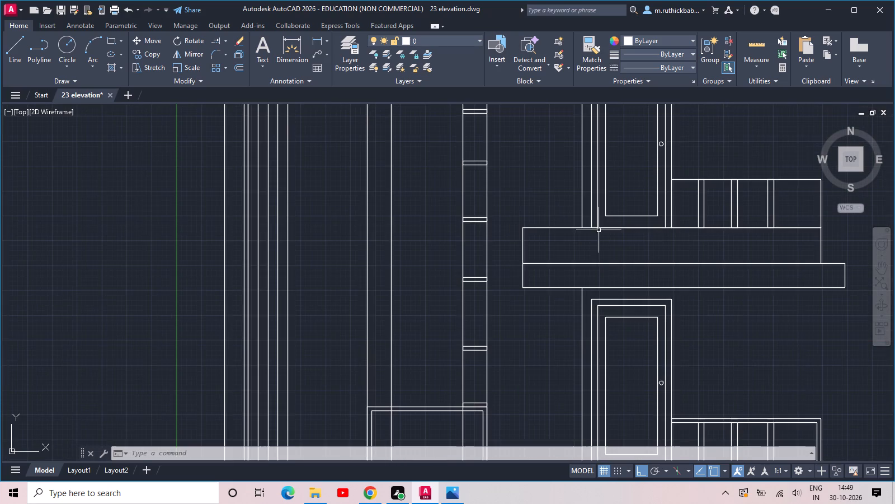
pyautogui.scroll(1, 562, 235)
pyautogui.scroll(-2, 549, 238)
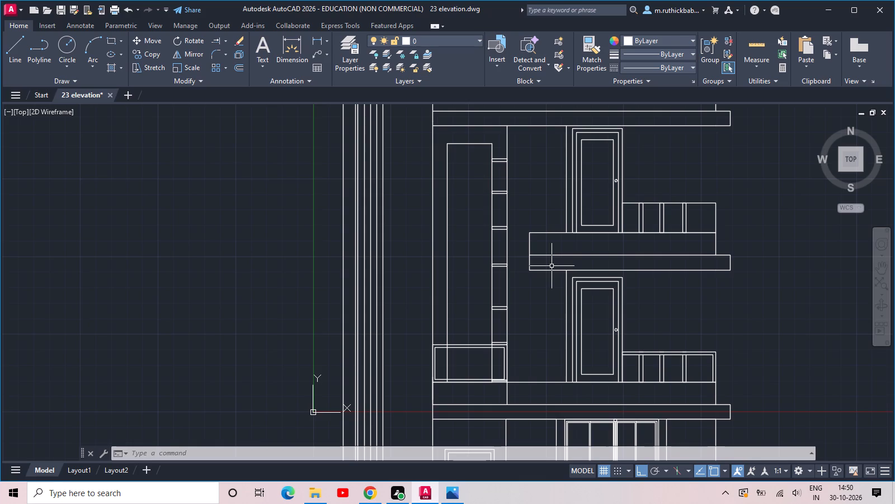
pyautogui.scroll(-2, 548, 266)
pyautogui.scroll(3, 498, 193)
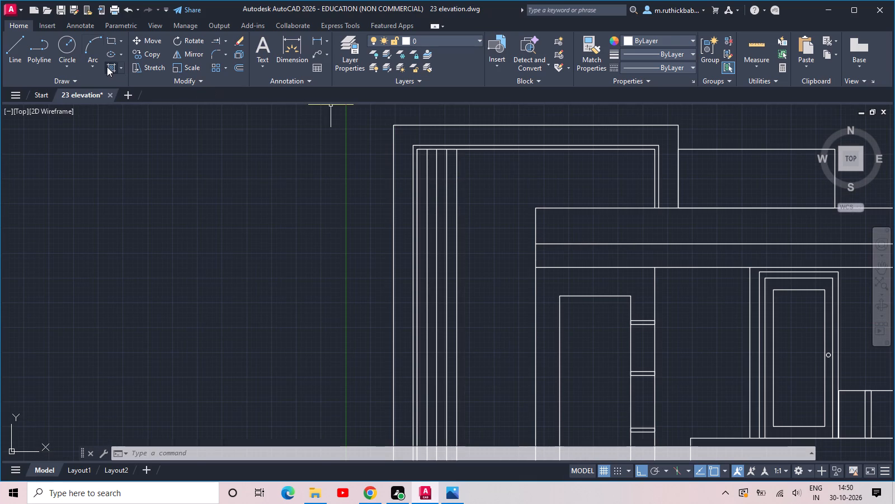
# Hatch the tall frame's outer border and the three projecting slab bands with the SOLID pattern.
pyautogui.click(107, 67)
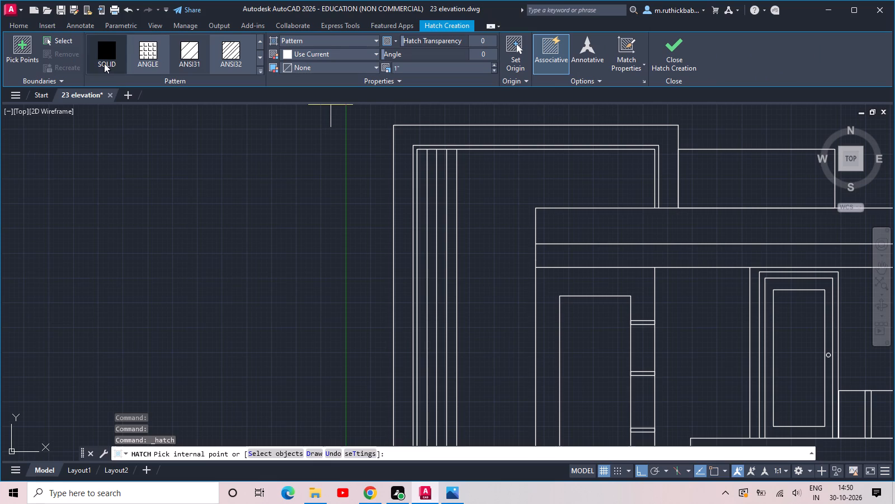
pyautogui.click(107, 52)
pyautogui.scroll(-3, 353, 113)
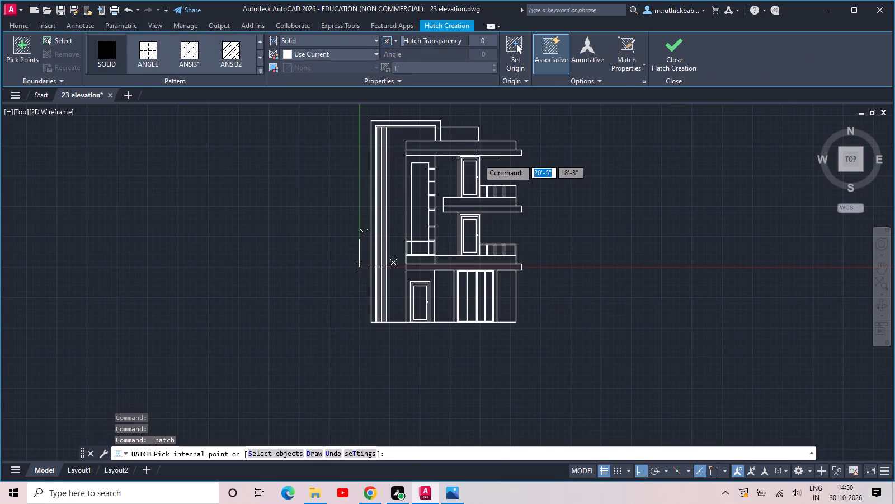
pyautogui.scroll(2, 427, 130)
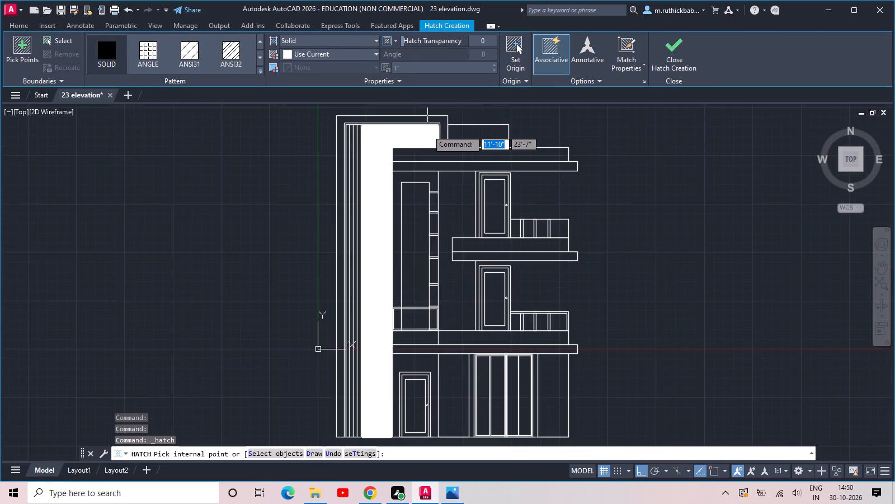
pyautogui.click(428, 116)
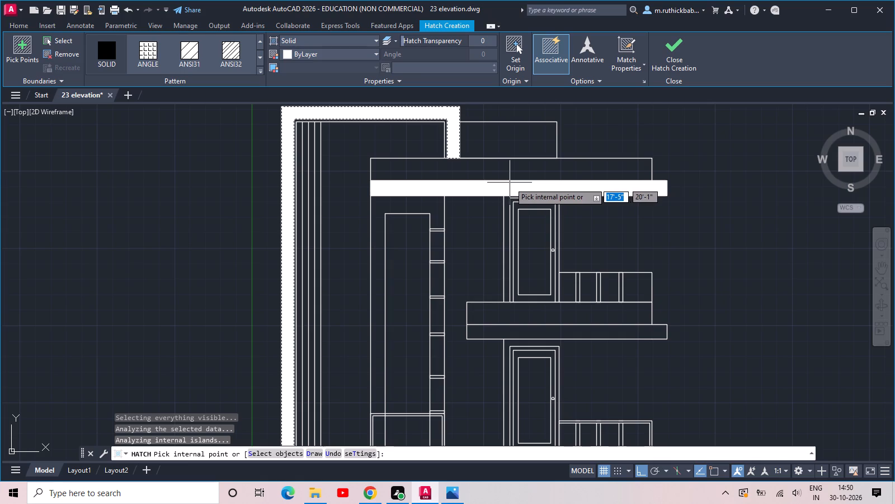
pyautogui.click(508, 184)
pyautogui.scroll(-2, 511, 180)
pyautogui.scroll(1, 529, 239)
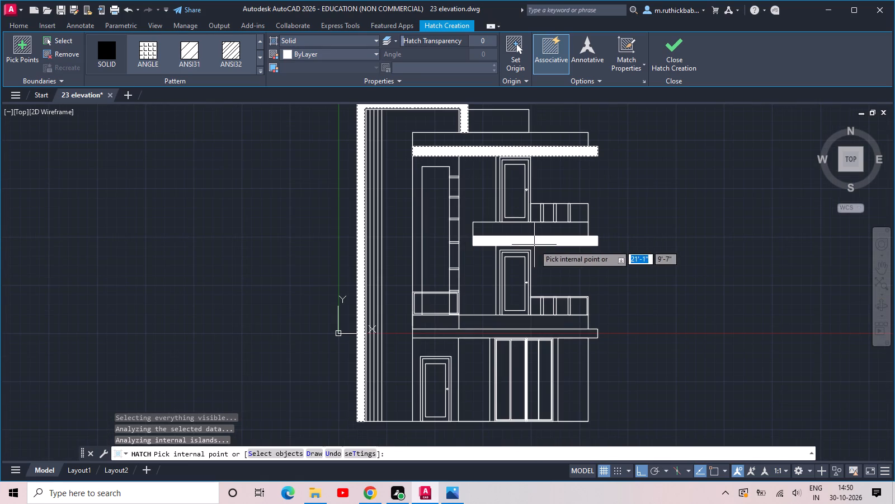
pyautogui.click(535, 240)
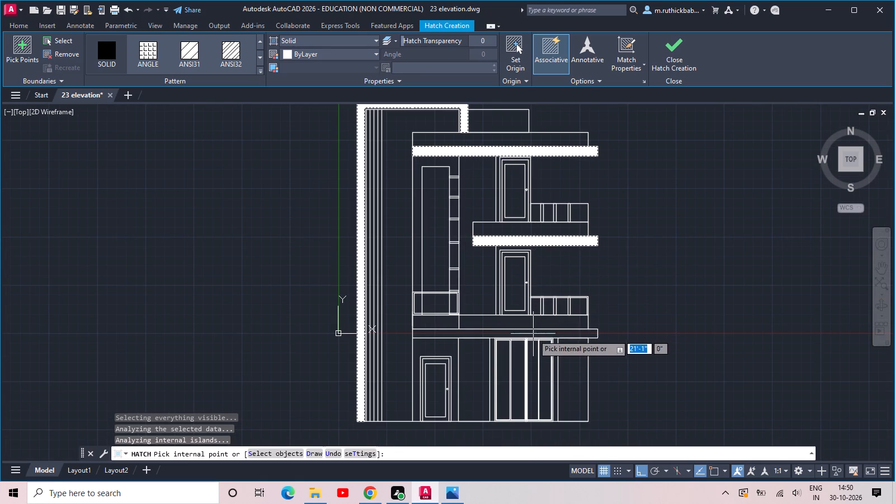
pyautogui.click(532, 335)
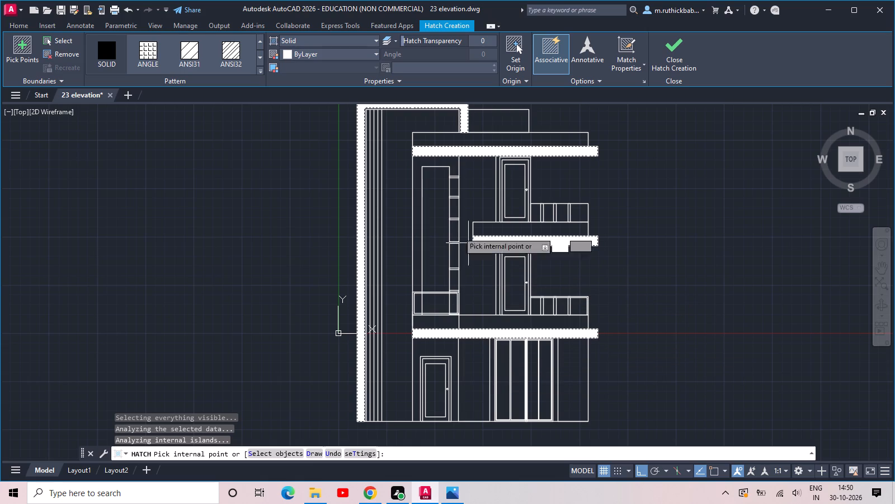
pyautogui.doubleClick(679, 50)
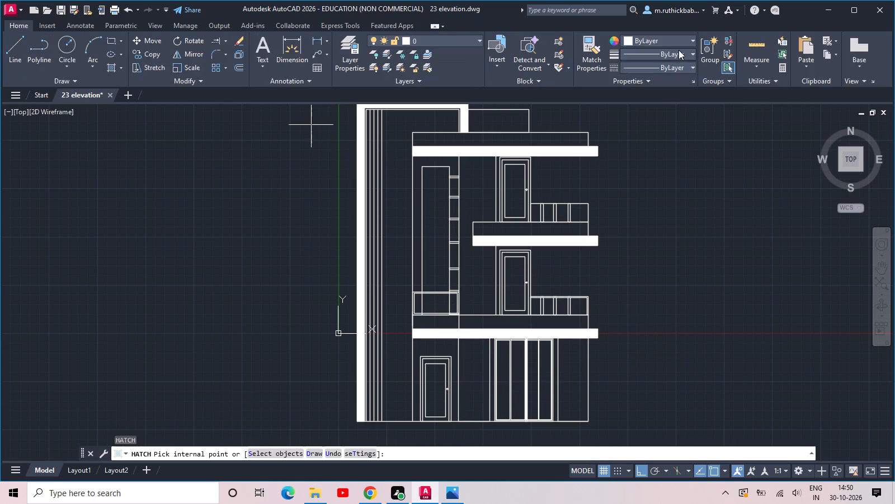
# Hatch the tall narrow panel on the upper-storey wall, beside the ladder-like strip, with the GOST_WOOD pattern.
pyautogui.scroll(2, 167, 45)
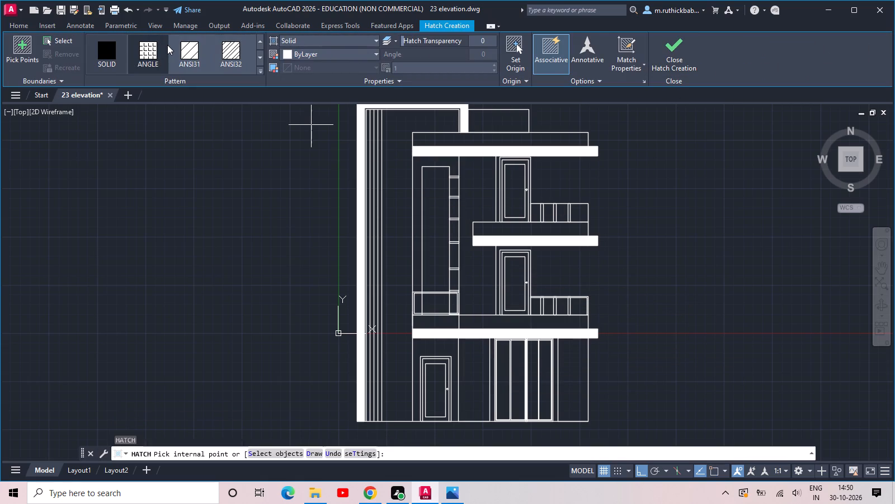
pyautogui.scroll(-2, 167, 45)
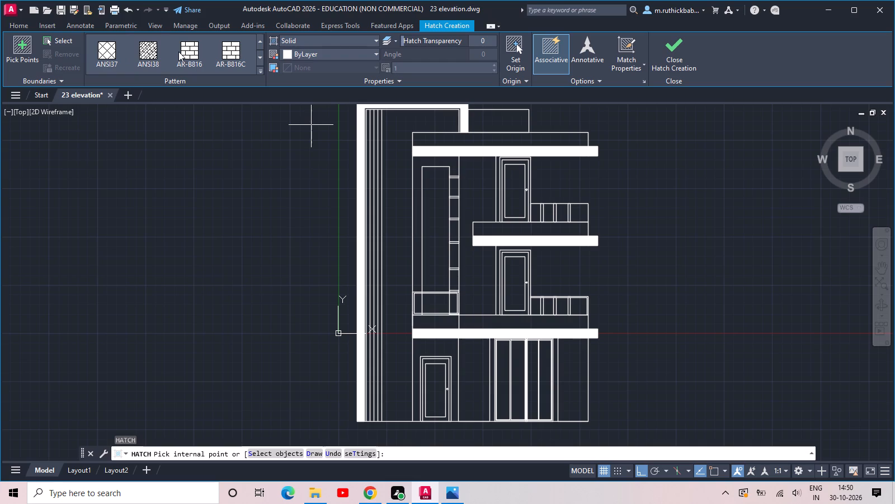
pyautogui.scroll(-1, 178, 52)
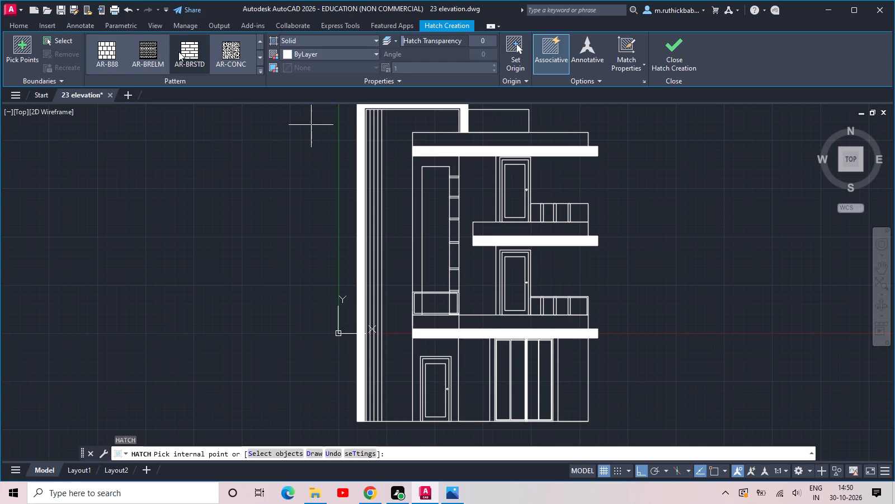
pyautogui.scroll(-3, 178, 52)
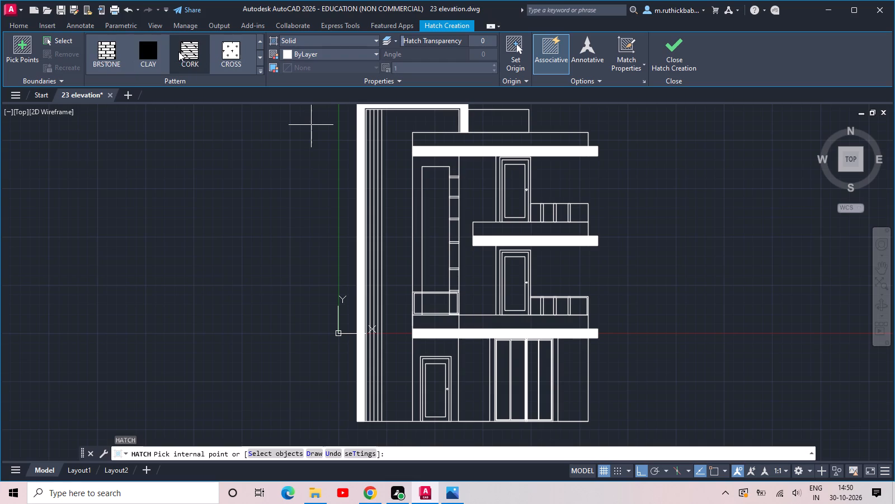
pyautogui.scroll(-2, 178, 52)
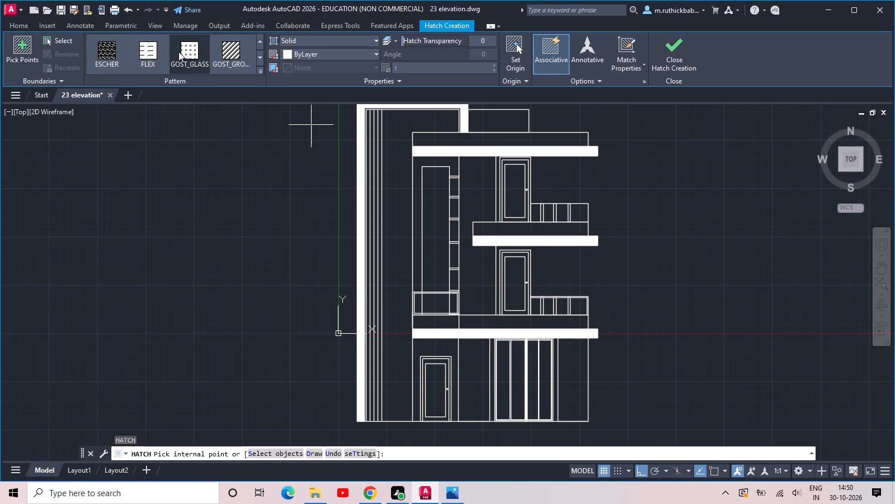
pyautogui.scroll(-2, 178, 52)
pyautogui.scroll(2, 178, 52)
pyautogui.scroll(-1, 161, 49)
pyautogui.click(117, 53)
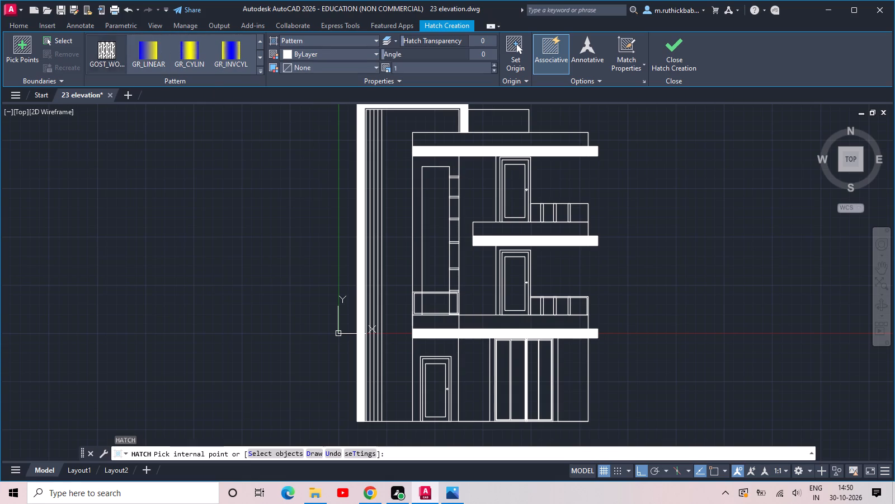
pyautogui.click(440, 232)
# Try scales of 20 and 2 on the panel's wood hatch, and settle on a scale of 3.
pyautogui.doubleClick(402, 69)
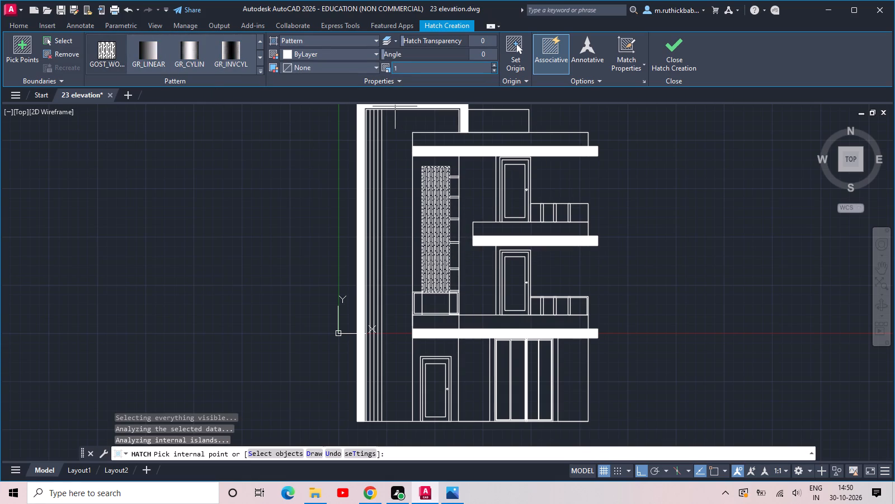
pyautogui.write('20')
pyautogui.press('Return')
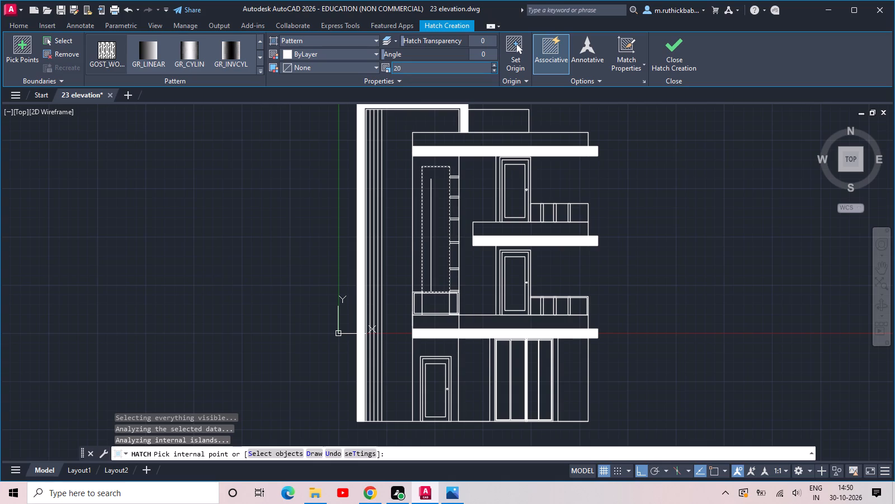
pyautogui.click(402, 69)
pyautogui.press('2')
pyautogui.press('Return')
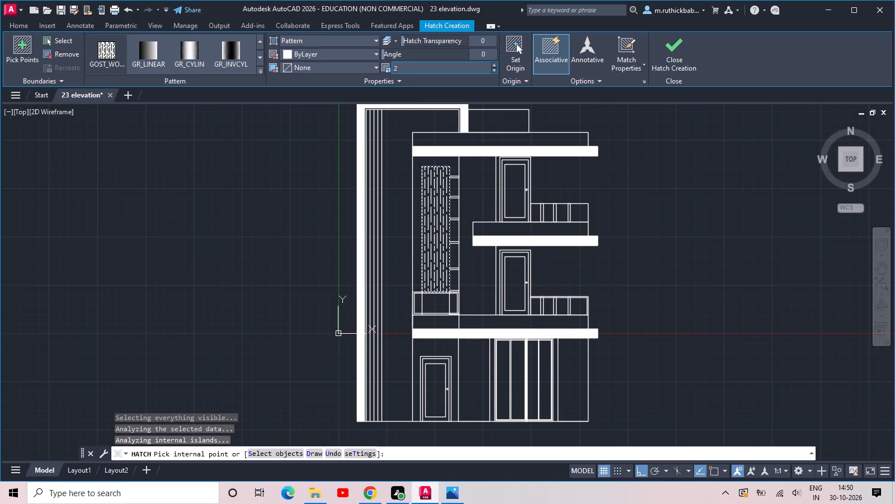
pyautogui.click(402, 69)
pyautogui.write("3'")
pyautogui.press('Return')
pyautogui.press('BackSpace')
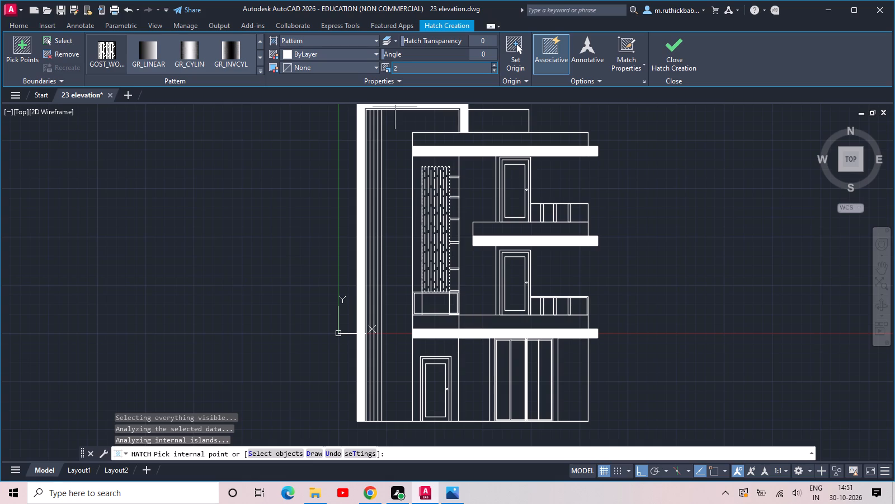
pyautogui.doubleClick(402, 69)
pyautogui.press('3')
pyautogui.press('Return')
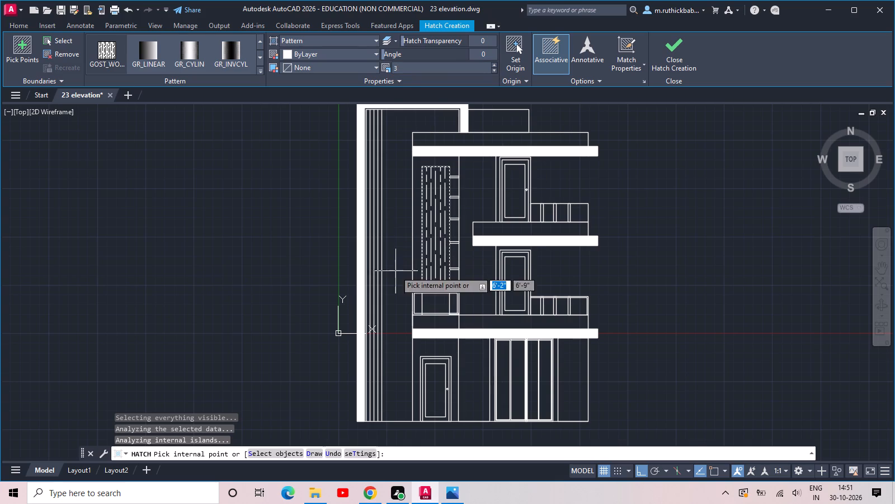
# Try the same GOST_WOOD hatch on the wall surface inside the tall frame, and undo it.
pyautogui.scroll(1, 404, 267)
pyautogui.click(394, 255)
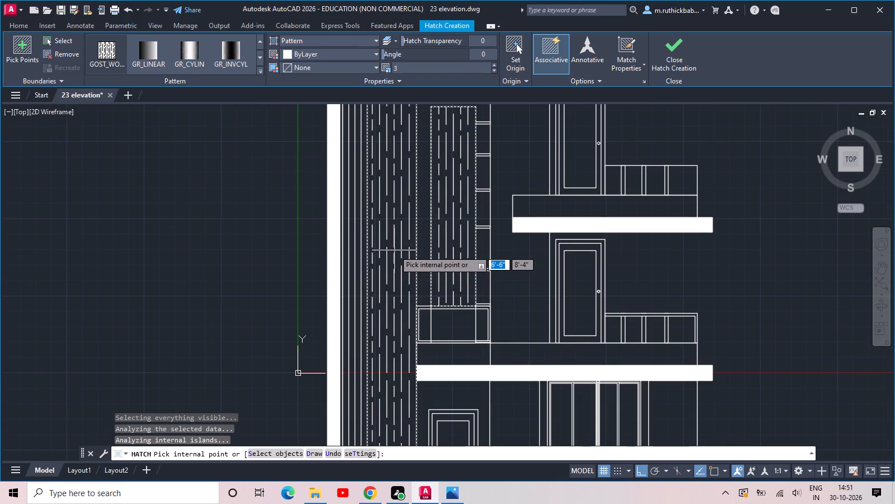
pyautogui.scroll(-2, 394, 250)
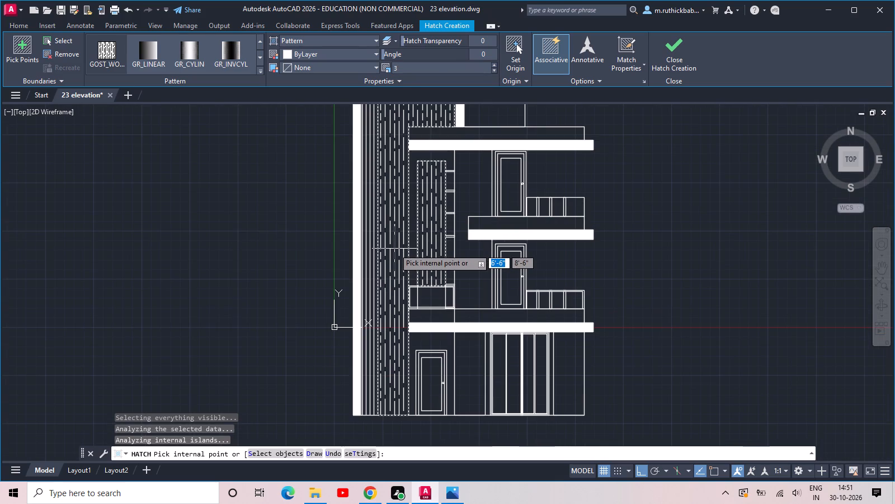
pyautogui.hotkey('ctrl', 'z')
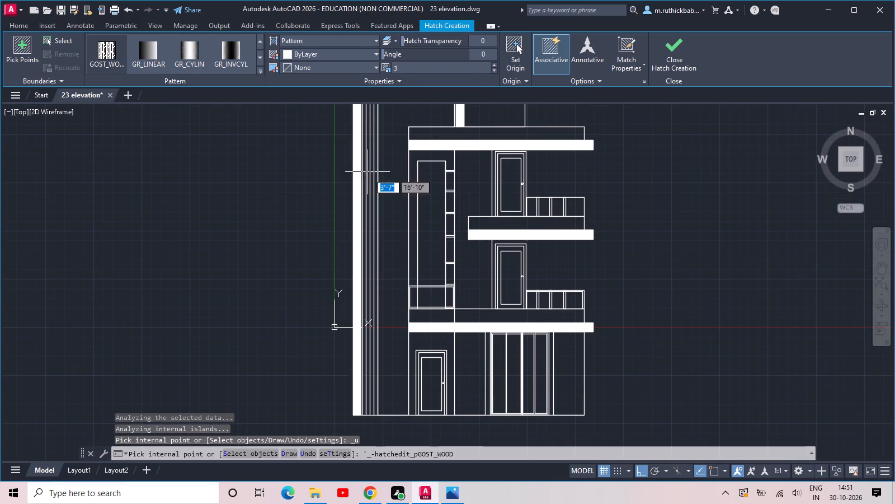
# Reapply the GOST_WOOD hatch at scale 3 to the tall narrow panel and finish the hatch.
pyautogui.click(426, 225)
pyautogui.click(665, 49)
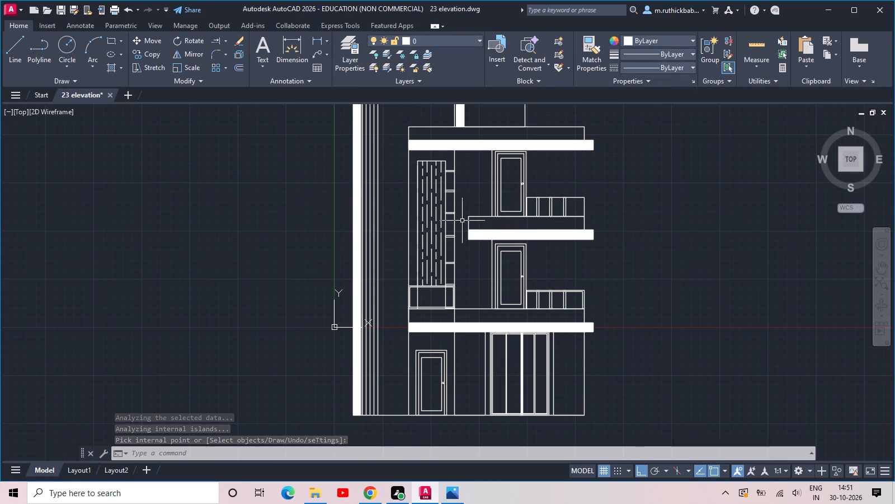
# Hatch the wall surface inside the tall frame with the GRAVEL pattern at a scale of 150.
pyautogui.click(110, 63)
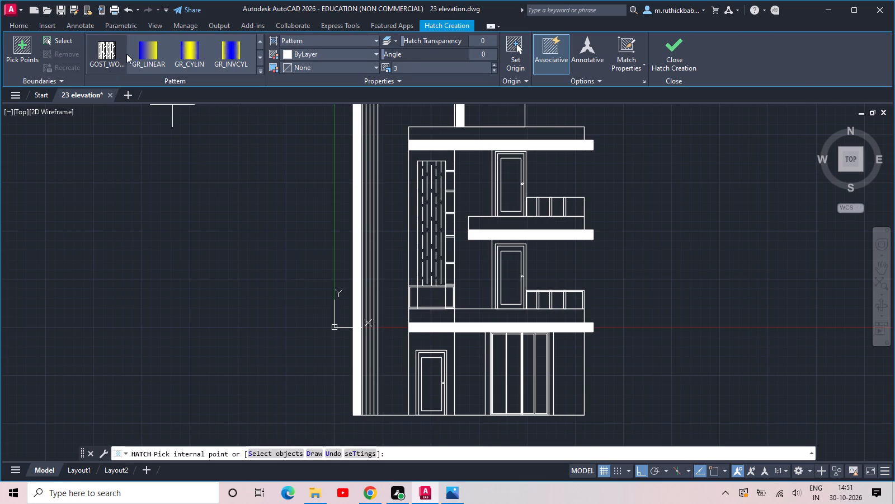
pyautogui.scroll(-1, 168, 50)
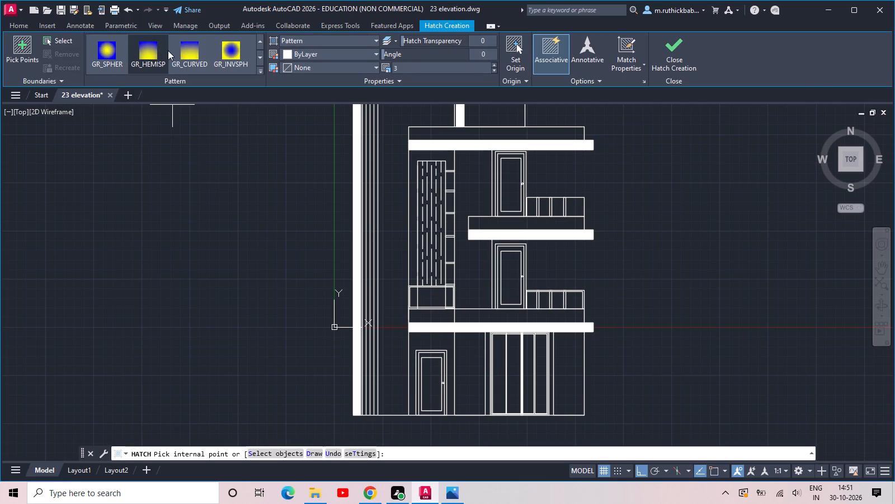
pyautogui.scroll(-2, 169, 49)
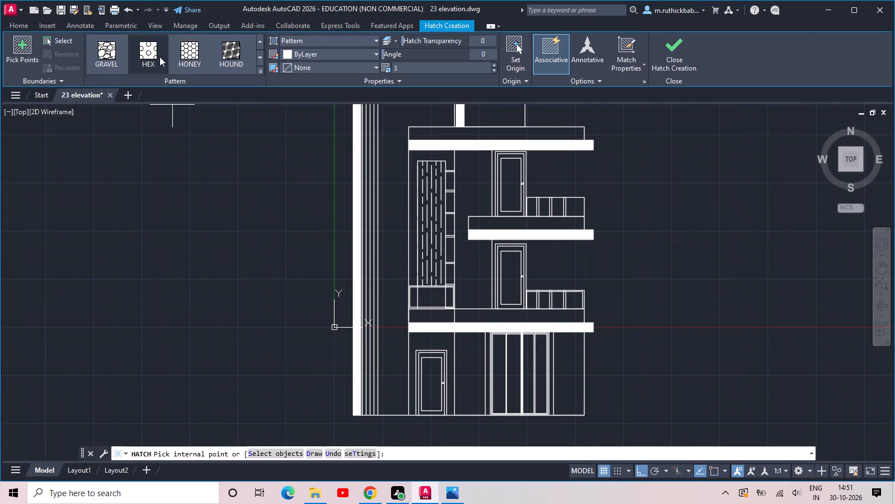
pyautogui.click(101, 48)
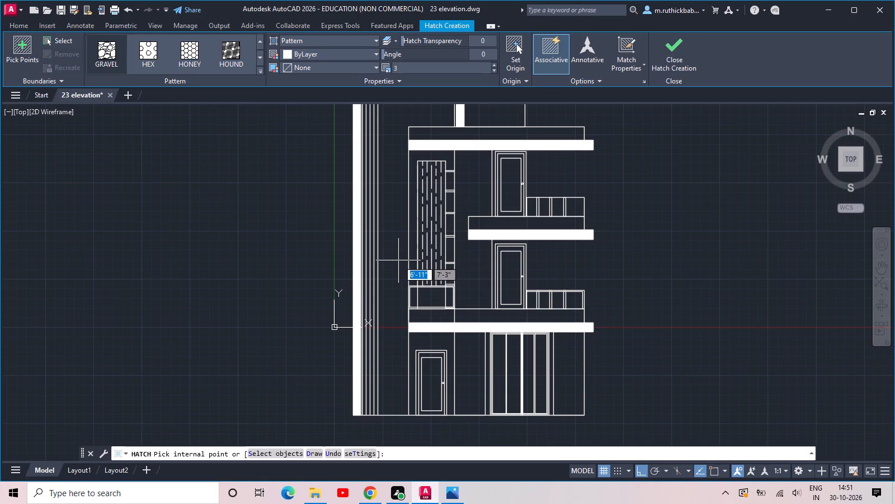
pyautogui.click(398, 264)
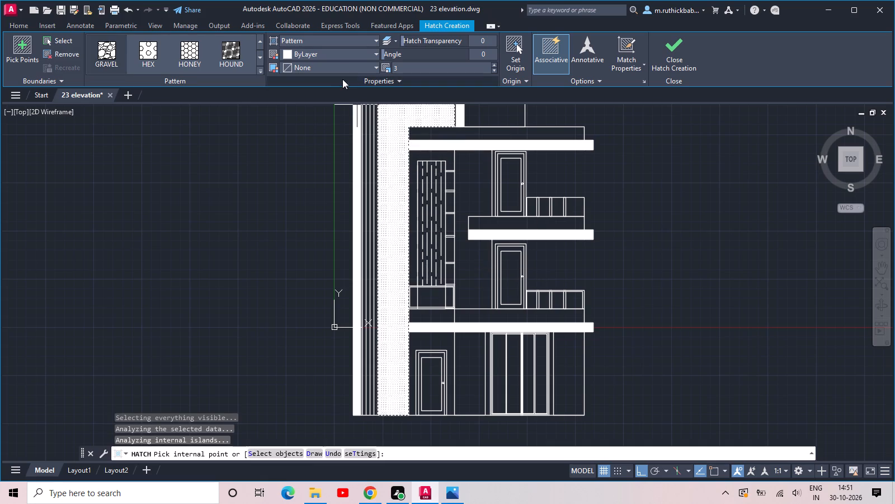
pyautogui.doubleClick(417, 68)
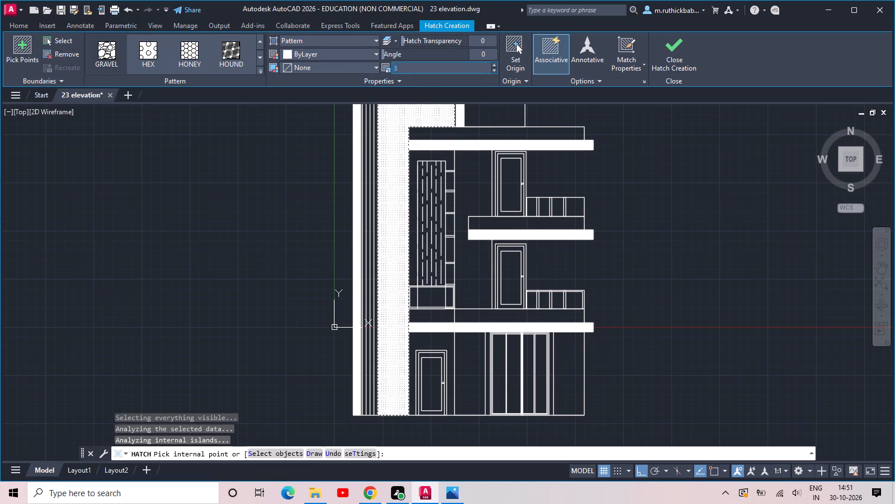
pyautogui.write('150')
pyautogui.press('Return')
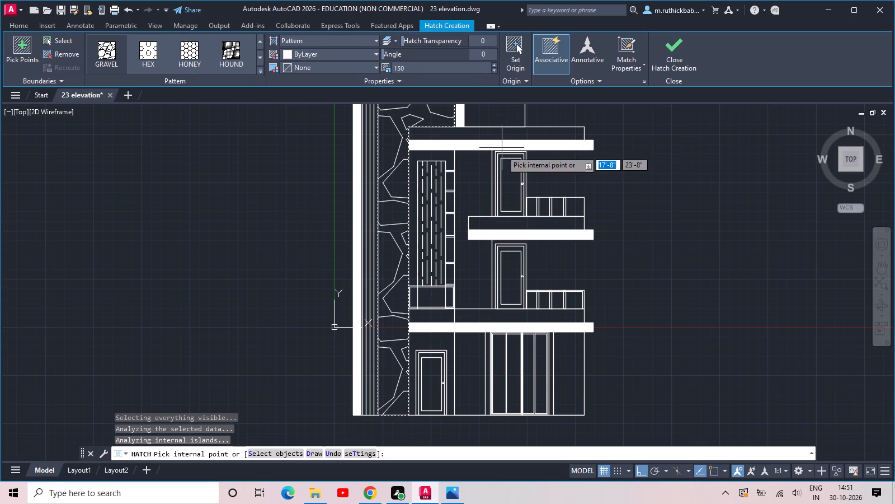
# Add the GRAVEL hatch at scale 150 to the wall bands directly above the three solid slabs, and finish hatching.
pyautogui.click(548, 221)
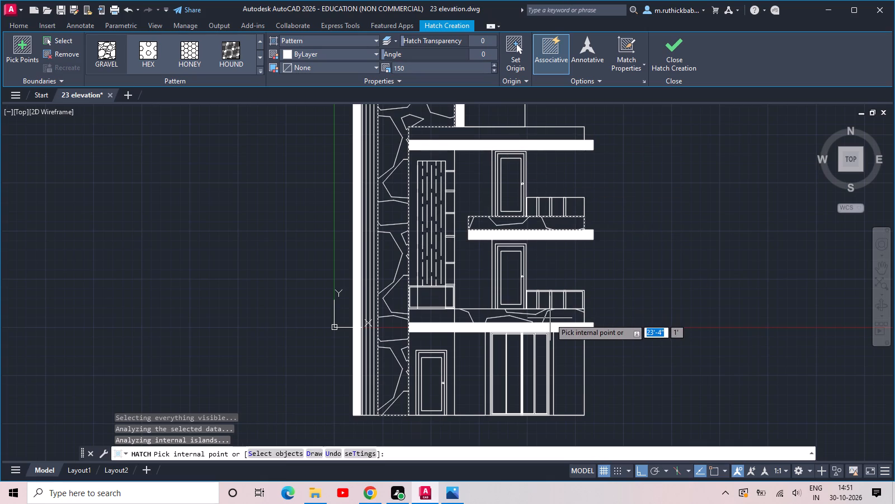
pyautogui.click(550, 318)
pyautogui.click(540, 133)
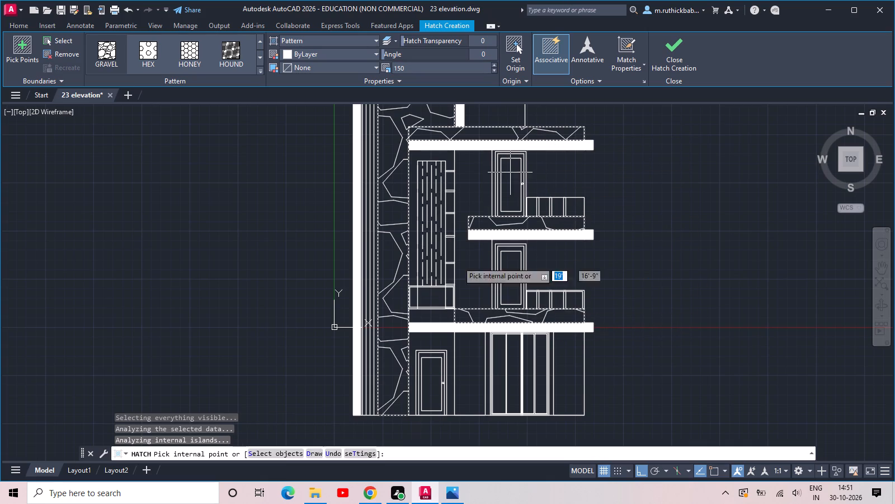
pyautogui.click(444, 316)
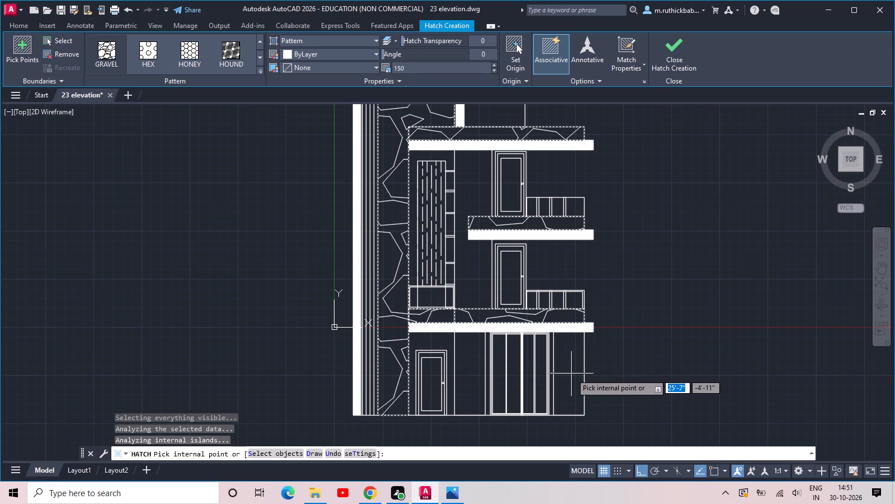
pyautogui.scroll(-1, 654, 328)
pyautogui.moveTo(657, 320); pyautogui.dragTo(625, 344, button='middle')
pyautogui.scroll(-1, 624, 340)
pyautogui.scroll(2, 624, 335)
pyautogui.doubleClick(667, 58)
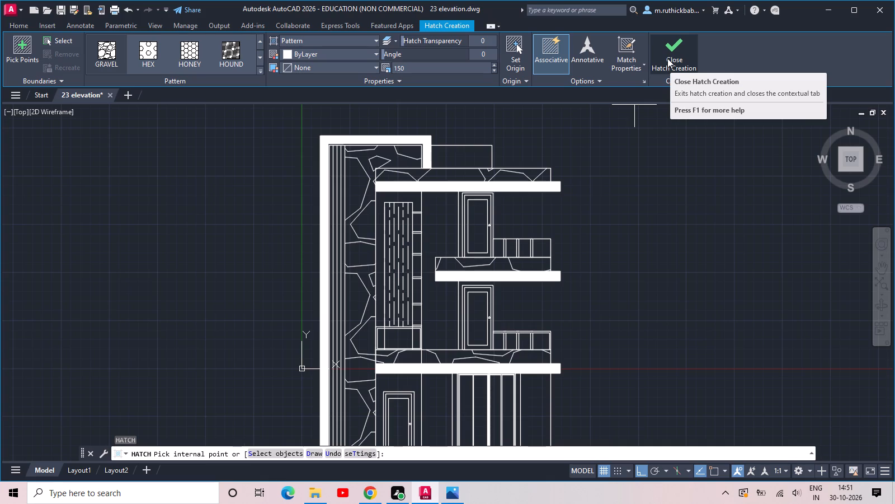
pyautogui.scroll(-1, 667, 58)
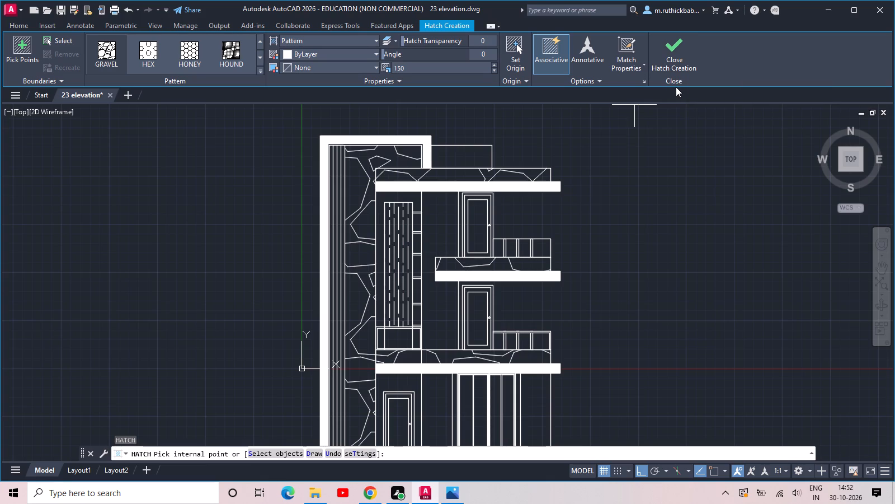
pyautogui.scroll(-1, 676, 87)
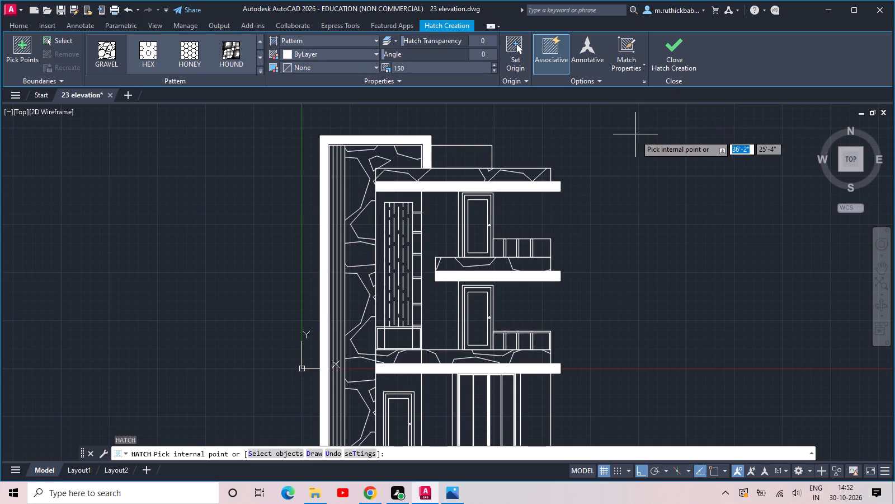
pyautogui.moveTo(626, 193); pyautogui.dragTo(624, 133, button='middle')
pyautogui.click(669, 58)
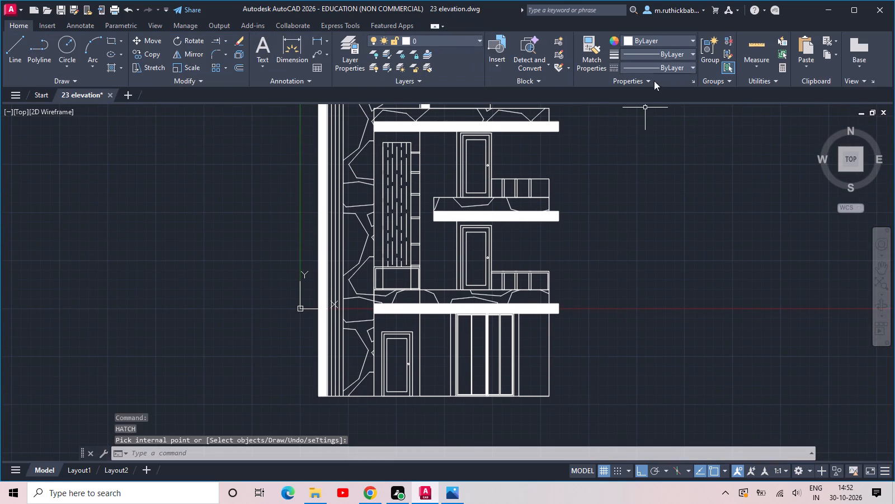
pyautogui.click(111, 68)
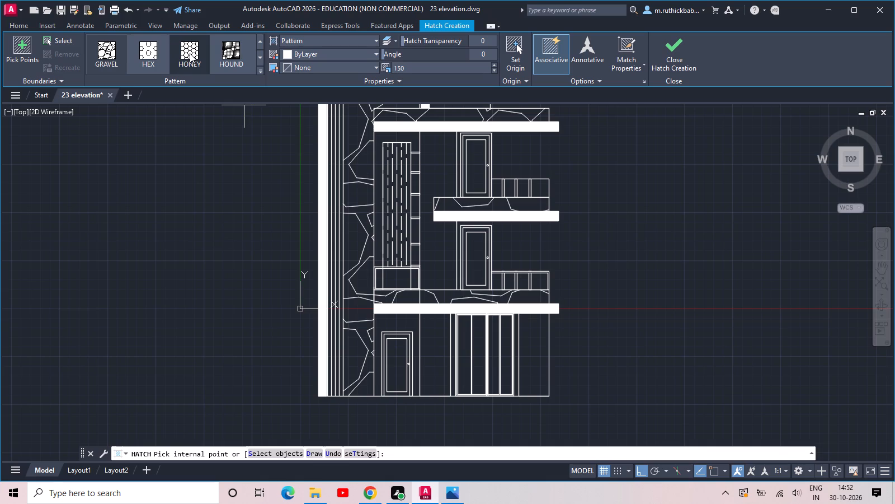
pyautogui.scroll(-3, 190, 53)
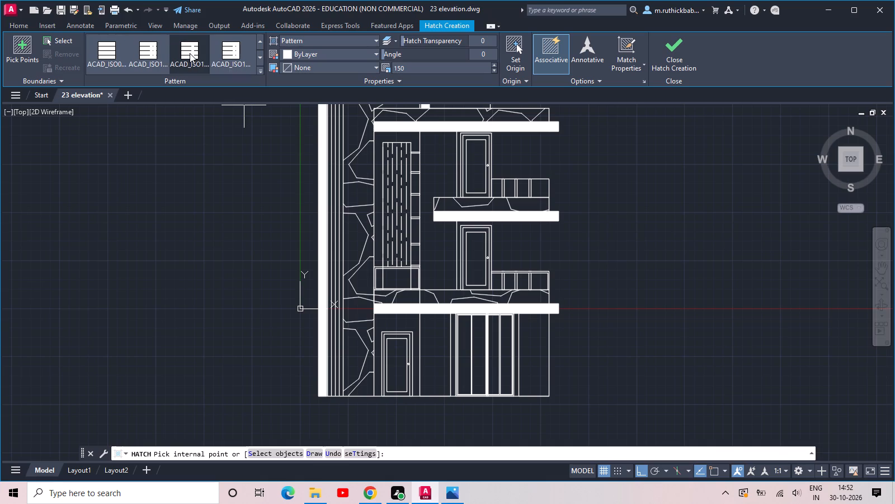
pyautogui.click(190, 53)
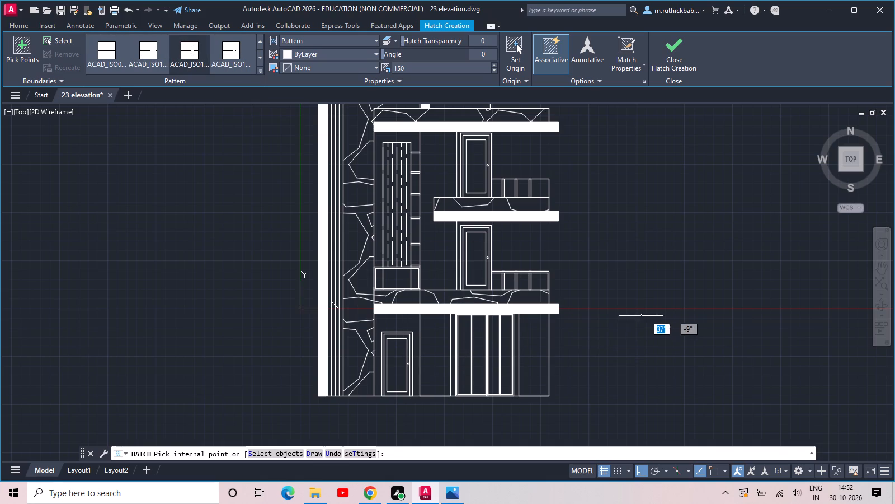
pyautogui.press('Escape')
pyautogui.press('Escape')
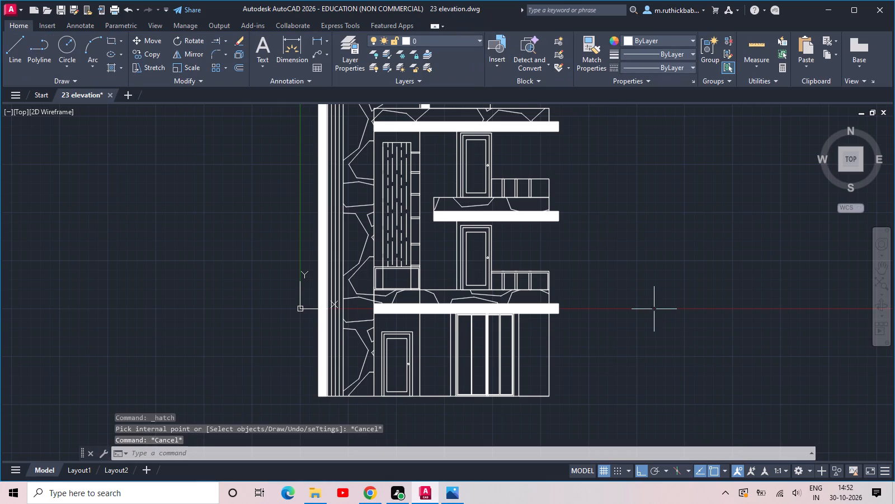
# Save the elevation drawing.
pyautogui.hotkey('ctrl', 's')
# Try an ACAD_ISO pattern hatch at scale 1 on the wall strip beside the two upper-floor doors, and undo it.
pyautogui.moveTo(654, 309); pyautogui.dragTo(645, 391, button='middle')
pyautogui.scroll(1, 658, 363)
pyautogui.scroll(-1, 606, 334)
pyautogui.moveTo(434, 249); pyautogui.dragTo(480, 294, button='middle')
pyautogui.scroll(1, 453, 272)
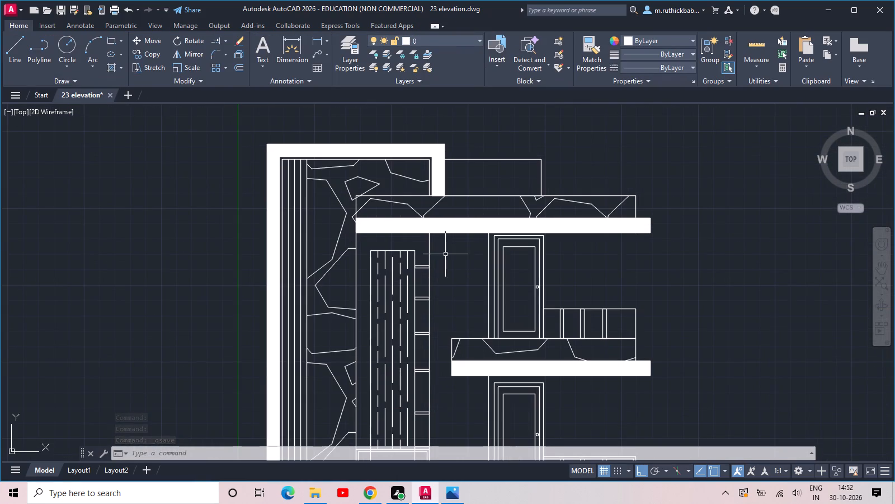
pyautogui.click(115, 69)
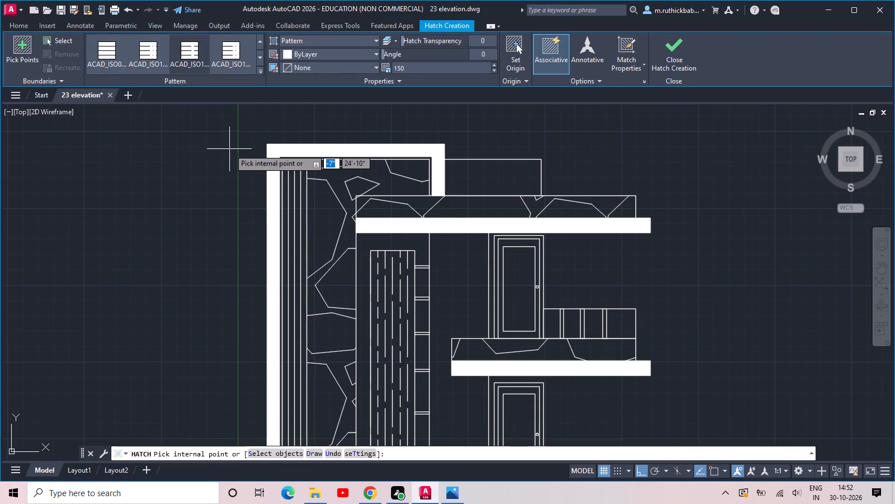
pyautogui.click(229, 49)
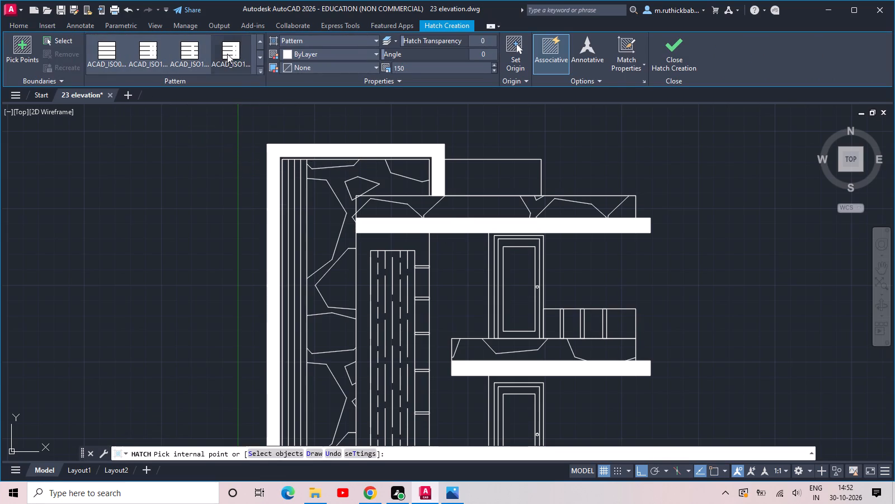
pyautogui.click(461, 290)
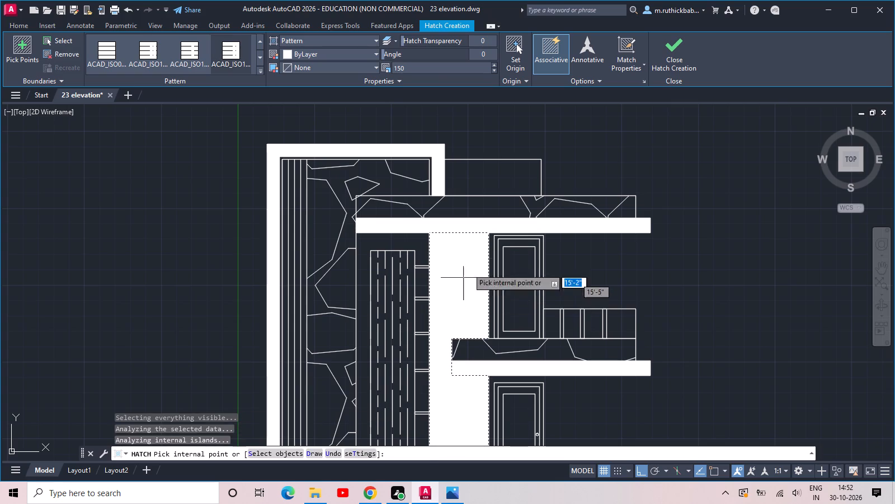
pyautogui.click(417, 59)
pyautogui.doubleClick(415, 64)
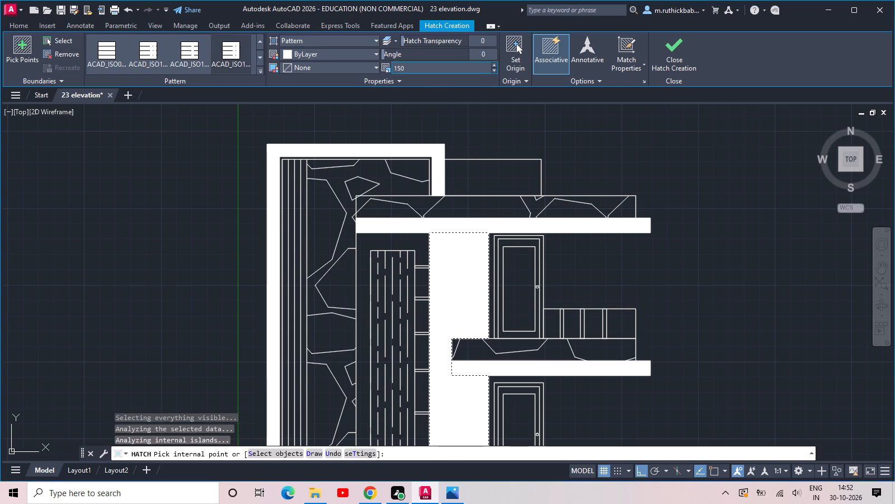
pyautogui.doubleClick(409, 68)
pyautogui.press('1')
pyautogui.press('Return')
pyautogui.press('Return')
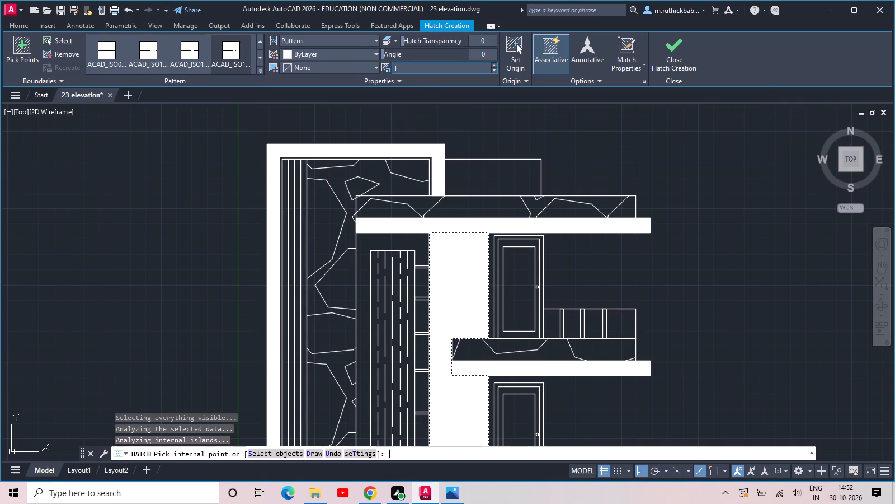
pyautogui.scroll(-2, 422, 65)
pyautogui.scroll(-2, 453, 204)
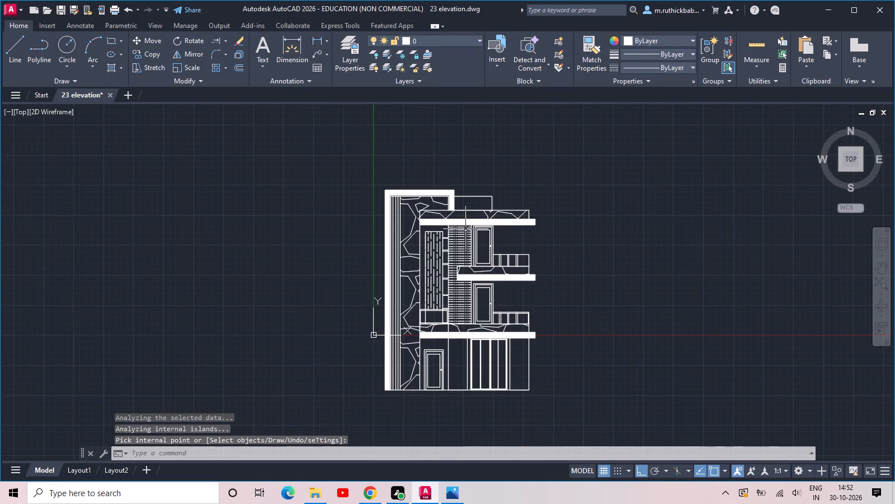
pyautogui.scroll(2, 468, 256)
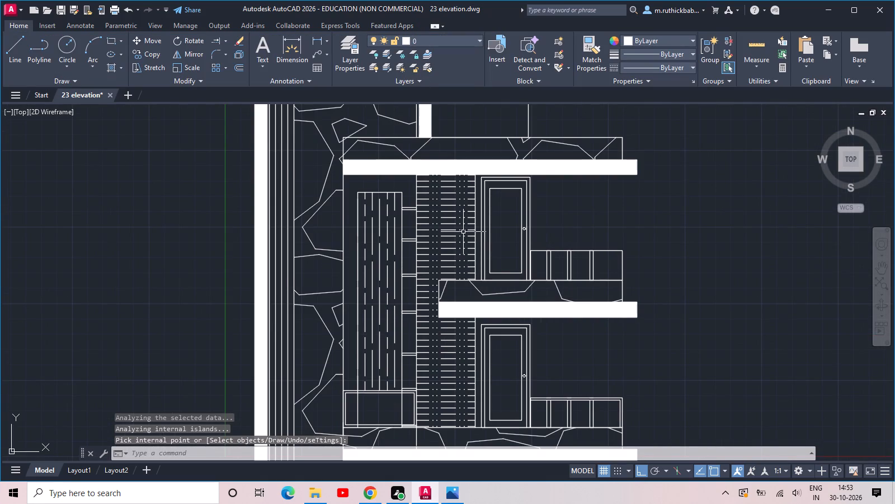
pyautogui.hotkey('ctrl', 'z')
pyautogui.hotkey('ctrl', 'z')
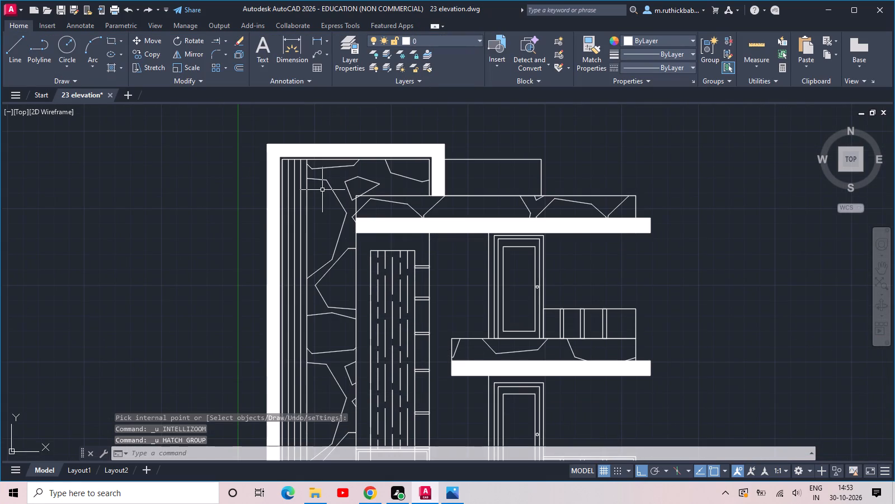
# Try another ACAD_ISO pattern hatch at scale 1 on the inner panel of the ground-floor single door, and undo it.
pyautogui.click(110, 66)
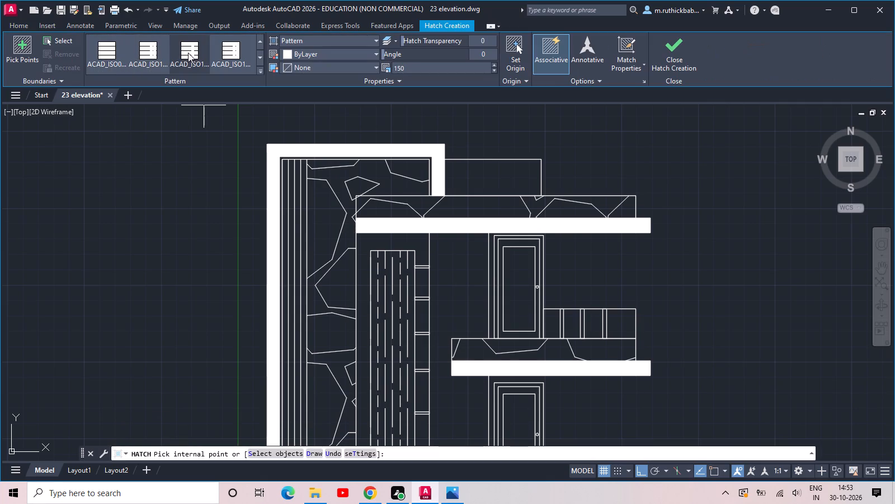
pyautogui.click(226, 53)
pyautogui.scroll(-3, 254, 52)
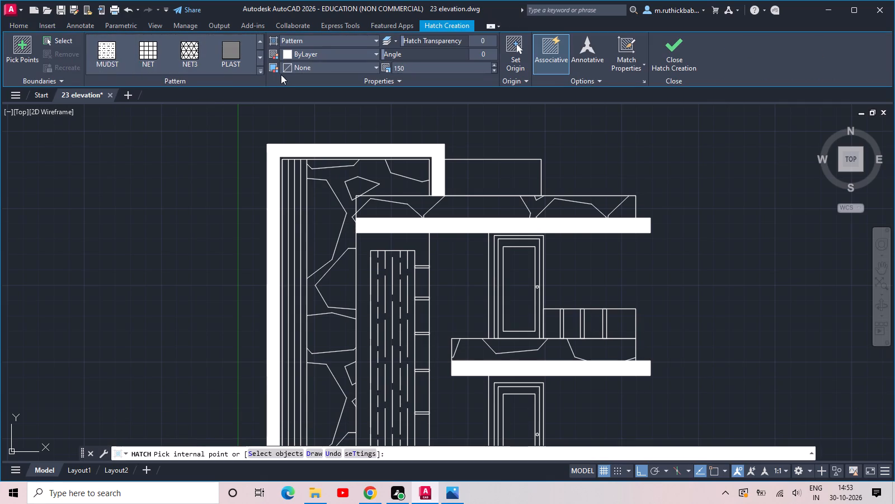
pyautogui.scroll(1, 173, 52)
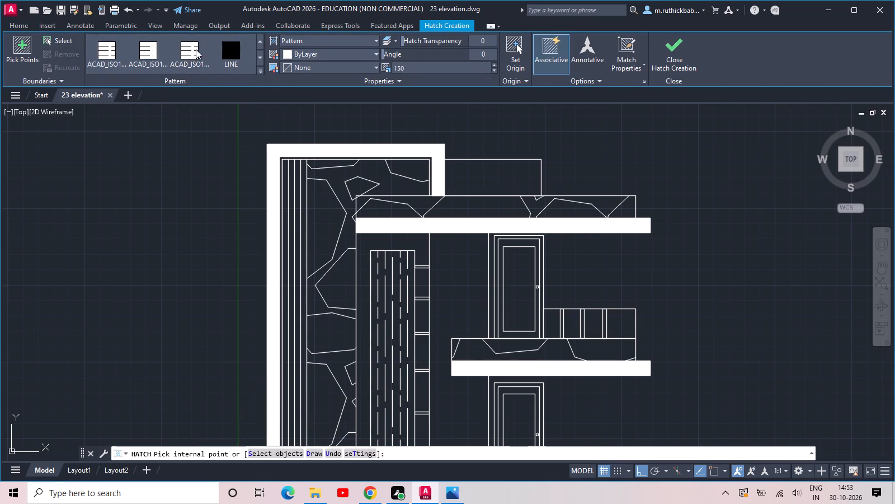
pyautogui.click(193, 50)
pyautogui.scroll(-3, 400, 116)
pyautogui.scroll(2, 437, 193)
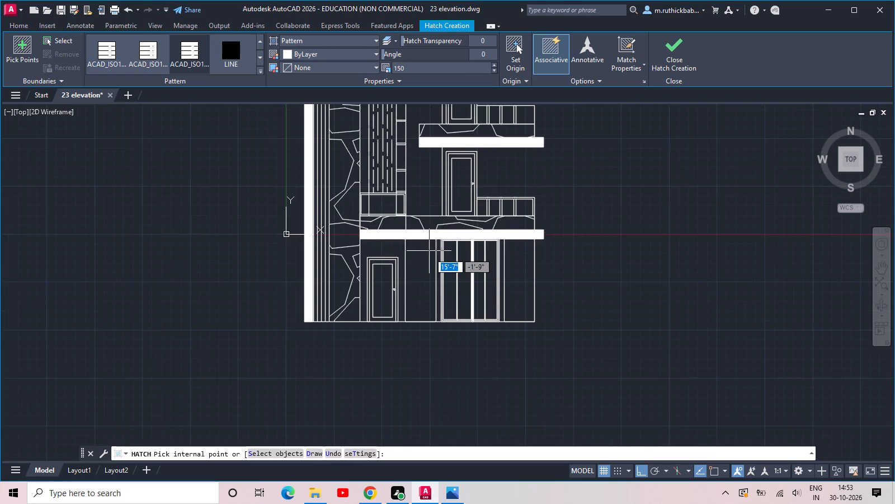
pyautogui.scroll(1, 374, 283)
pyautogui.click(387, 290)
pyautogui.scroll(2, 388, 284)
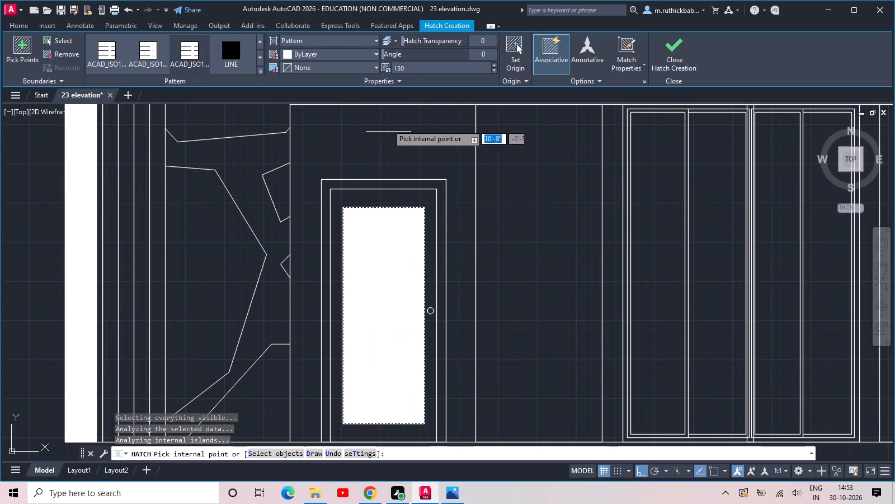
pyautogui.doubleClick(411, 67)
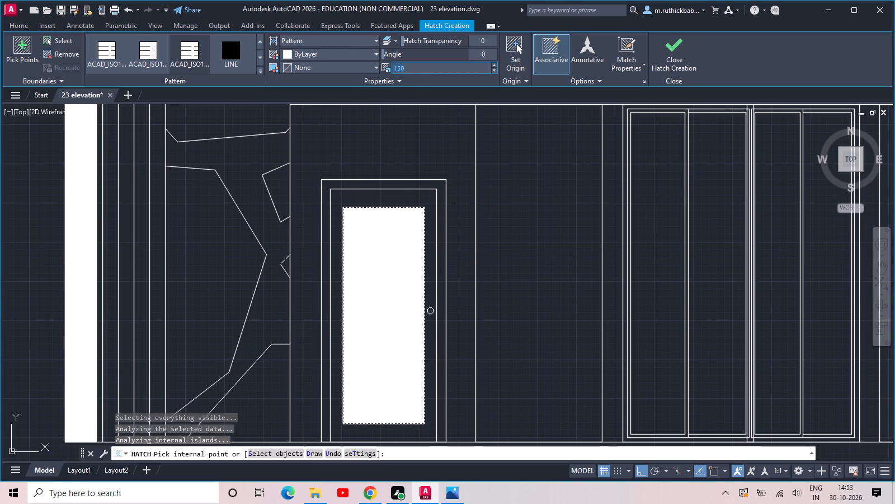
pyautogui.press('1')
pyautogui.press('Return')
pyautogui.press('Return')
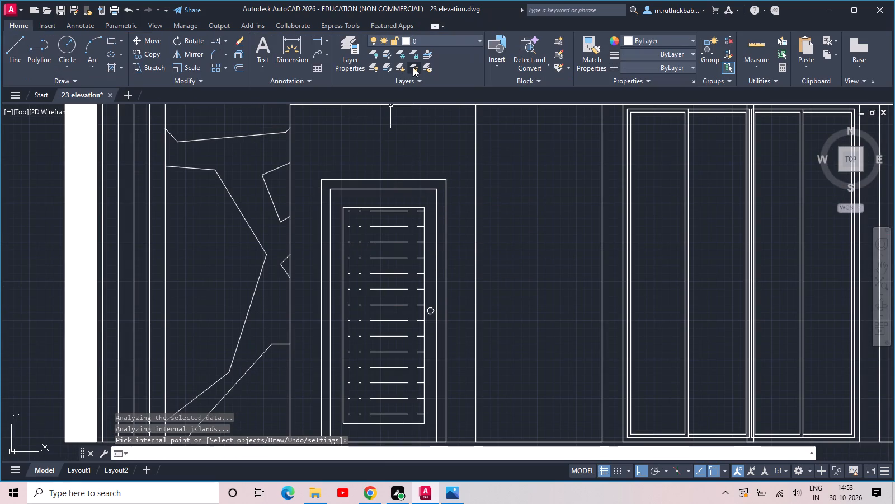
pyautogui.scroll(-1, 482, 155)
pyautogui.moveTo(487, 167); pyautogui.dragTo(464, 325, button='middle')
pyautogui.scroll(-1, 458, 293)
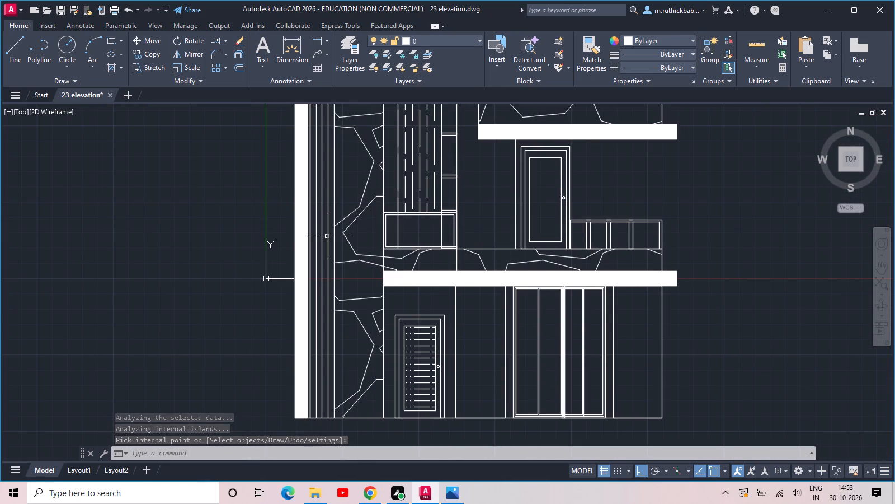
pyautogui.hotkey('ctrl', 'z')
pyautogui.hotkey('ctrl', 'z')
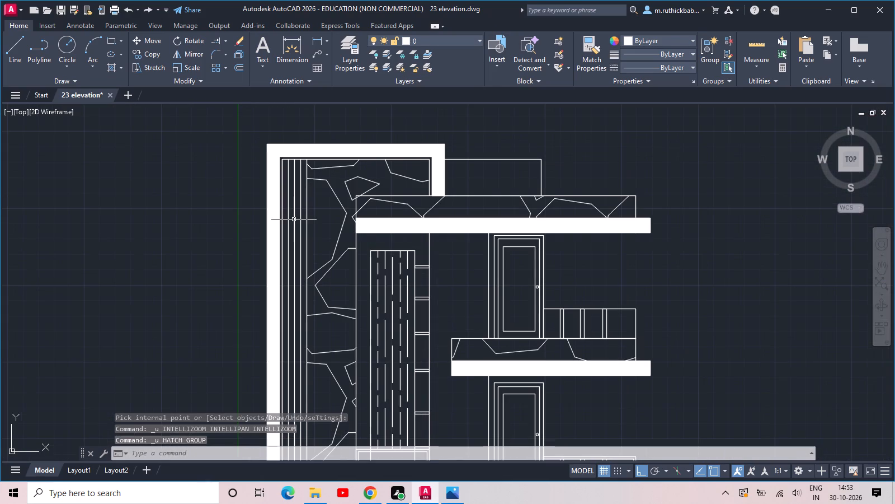
# Hatch the inner panel of the topmost door with the FLEX pattern at scale 20.
pyautogui.click(115, 67)
pyautogui.scroll(-3, 144, 52)
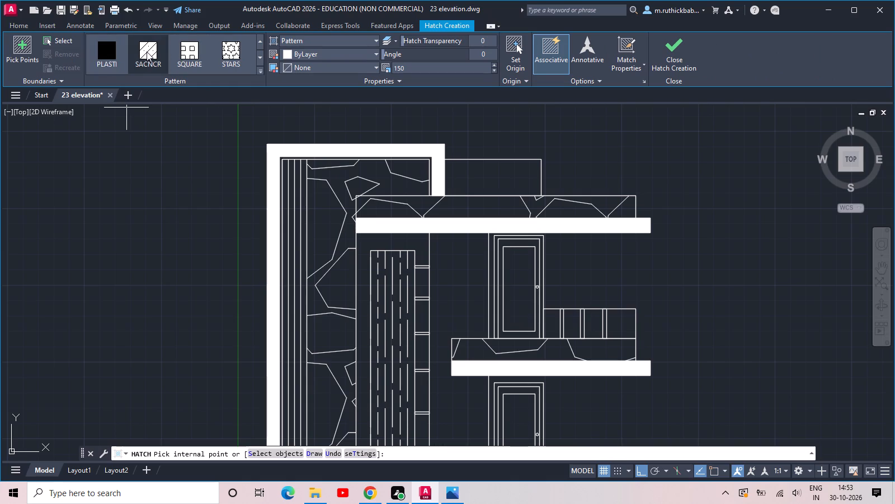
pyautogui.scroll(1, 147, 52)
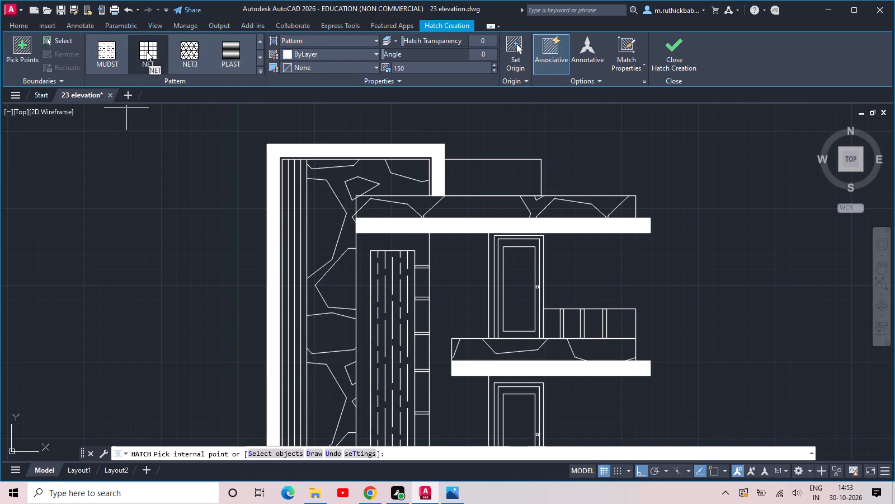
pyautogui.scroll(2, 147, 52)
pyautogui.scroll(-2, 147, 52)
pyautogui.scroll(7, 147, 52)
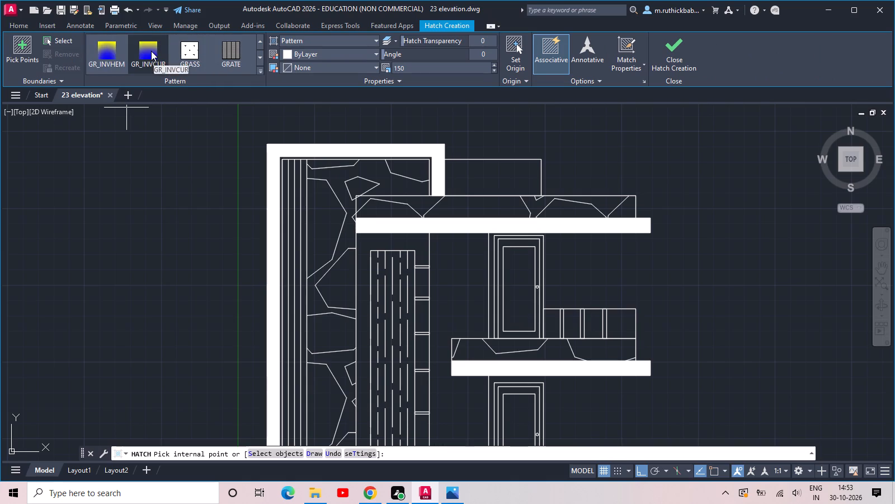
pyautogui.scroll(2, 151, 51)
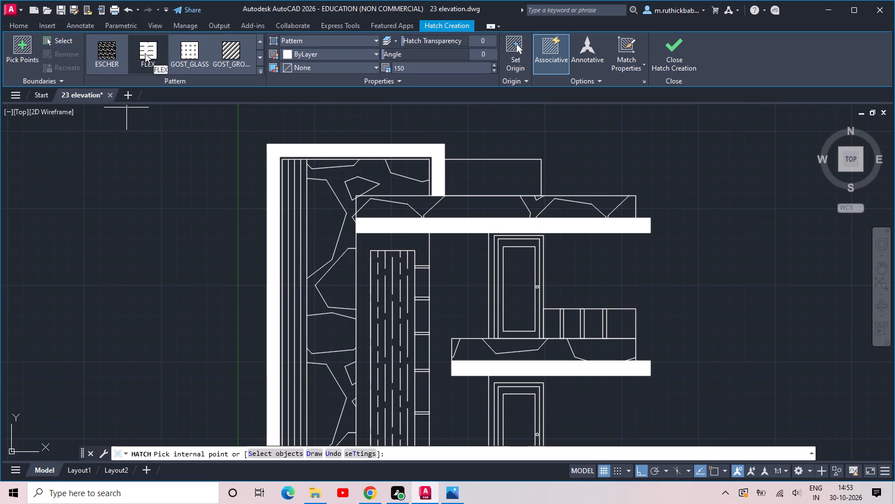
pyautogui.click(145, 53)
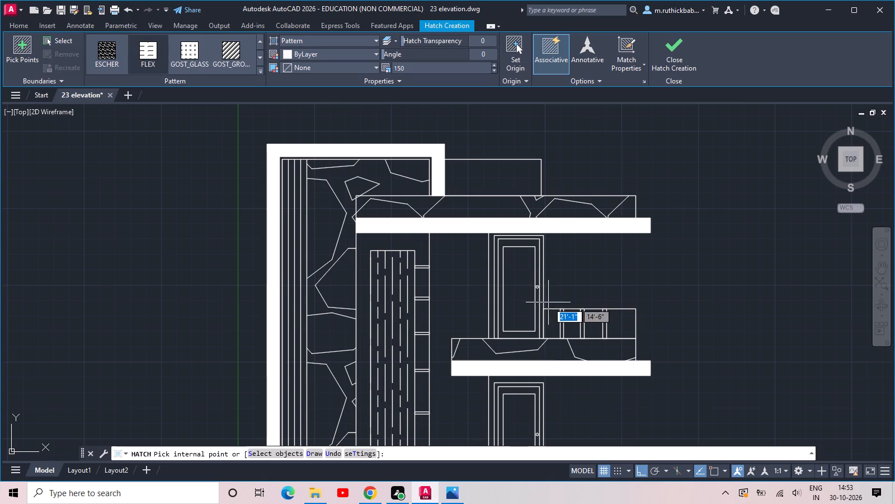
pyautogui.click(515, 296)
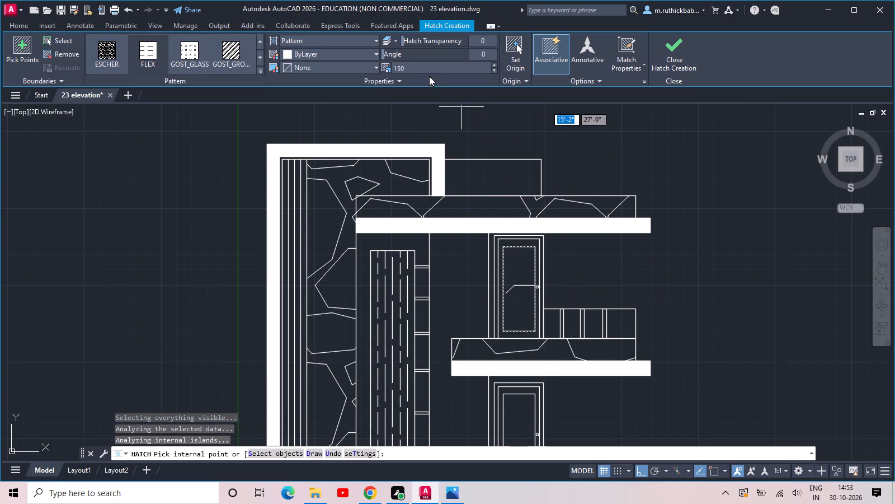
pyautogui.doubleClick(419, 67)
pyautogui.write('20')
pyautogui.press('Return')
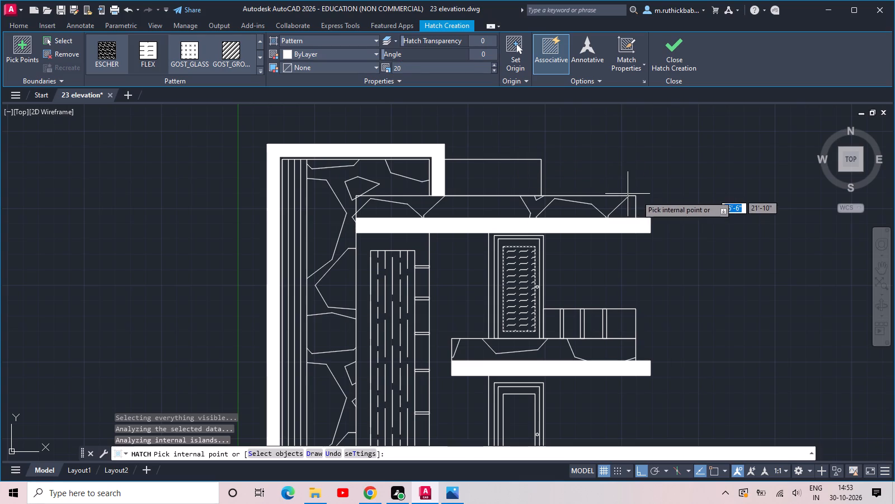
# Add the FLEX hatch at scale 20 to the inner panels of the next door down and the ground-floor single door, and finish hatching.
pyautogui.moveTo(637, 195); pyautogui.dragTo(642, 181, button='middle')
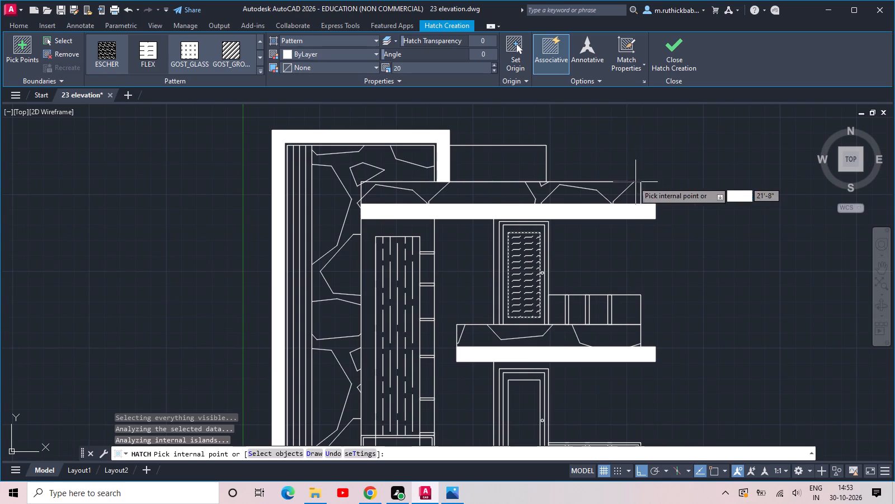
pyautogui.moveTo(653, 236); pyautogui.dragTo(677, 127, button='middle')
pyautogui.click(544, 318)
pyautogui.middleClick(597, 309)
pyautogui.moveTo(598, 306); pyautogui.dragTo(597, 305, button='middle')
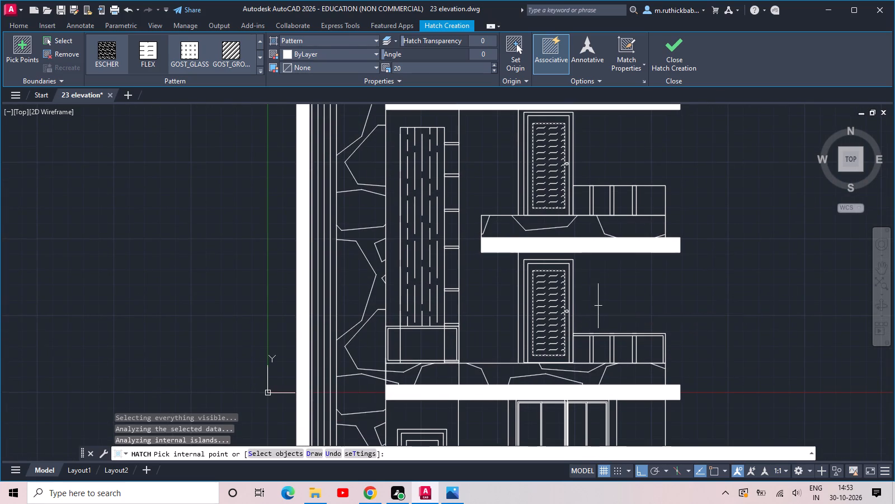
pyautogui.moveTo(597, 305); pyautogui.dragTo(605, 181, button='middle')
pyautogui.click(425, 361)
pyautogui.doubleClick(678, 53)
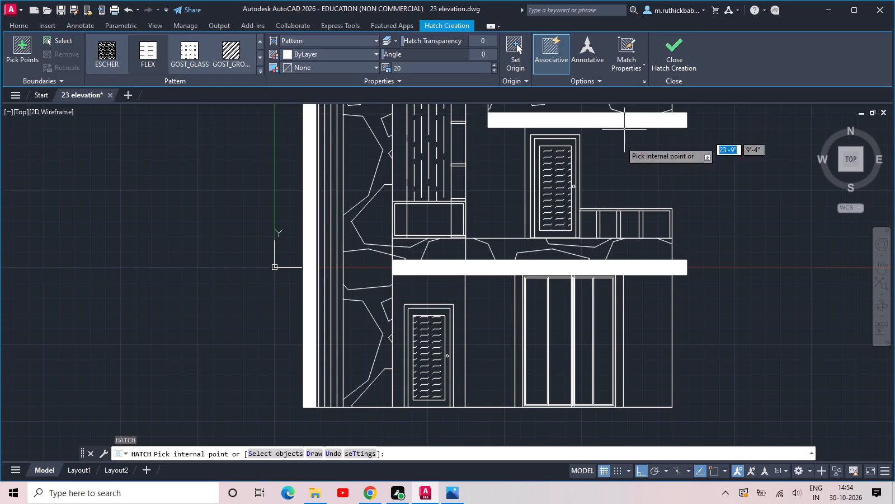
pyautogui.moveTo(590, 193); pyautogui.dragTo(545, 304, button='middle')
pyautogui.scroll(-2, 536, 229)
pyautogui.moveTo(546, 199); pyautogui.dragTo(524, 299, button='middle')
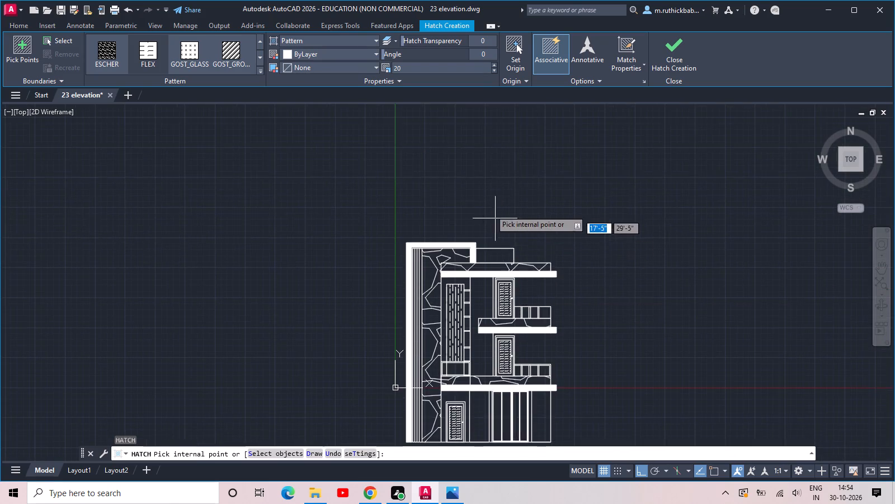
pyautogui.scroll(1, 483, 200)
pyautogui.moveTo(478, 189); pyautogui.dragTo(490, 139, button='middle')
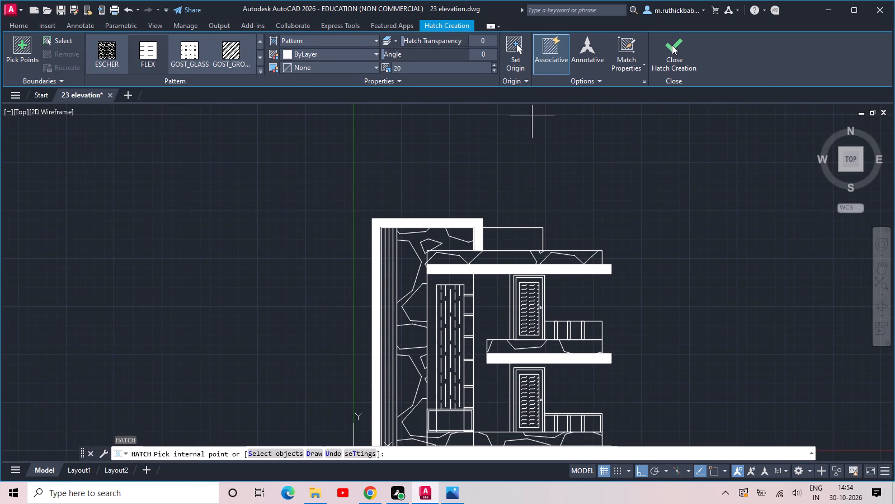
pyautogui.doubleClick(672, 45)
pyautogui.click(690, 40)
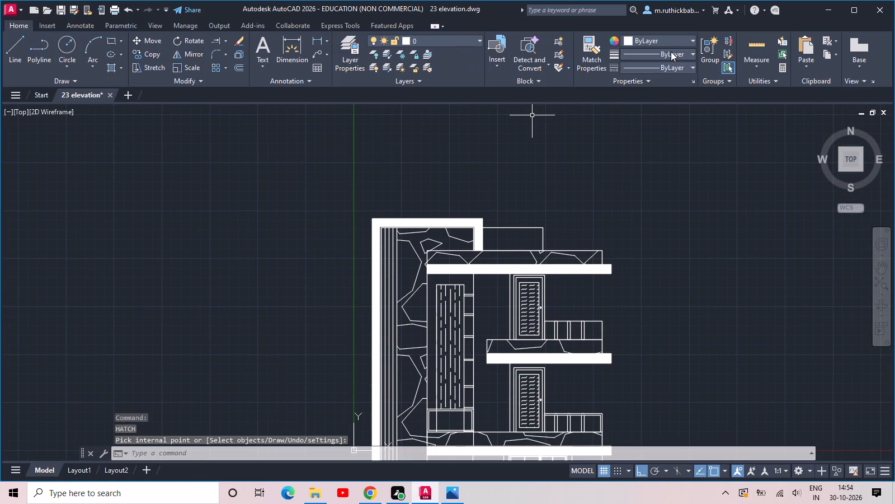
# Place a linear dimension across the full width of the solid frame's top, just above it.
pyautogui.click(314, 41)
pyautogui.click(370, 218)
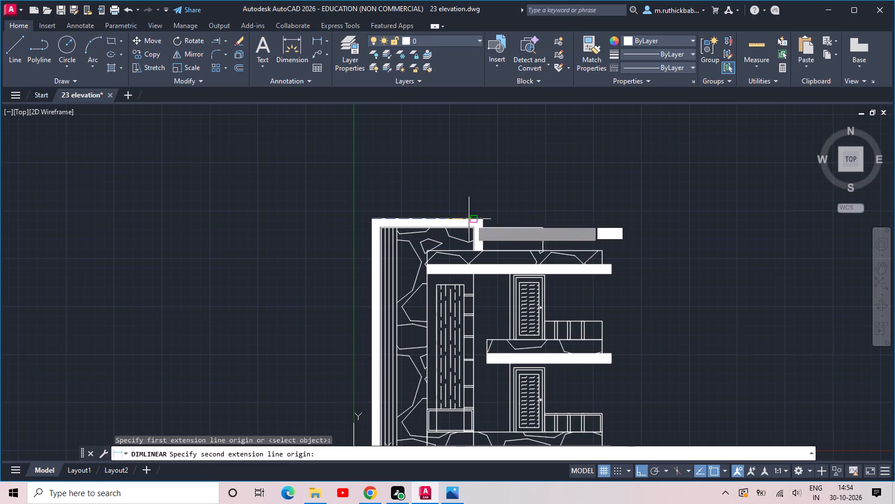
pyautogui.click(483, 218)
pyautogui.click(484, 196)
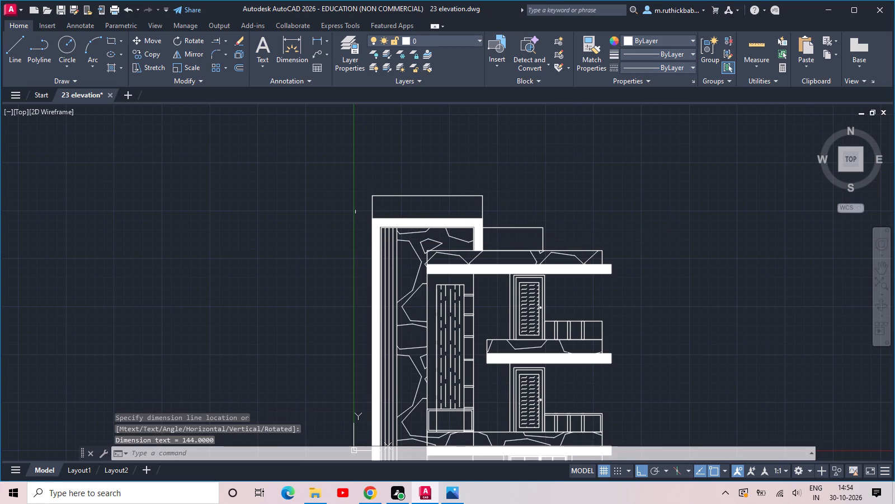
# Set the text height of the Standard dimension style to 12 inches.
pyautogui.write('d')
pyautogui.press('space')
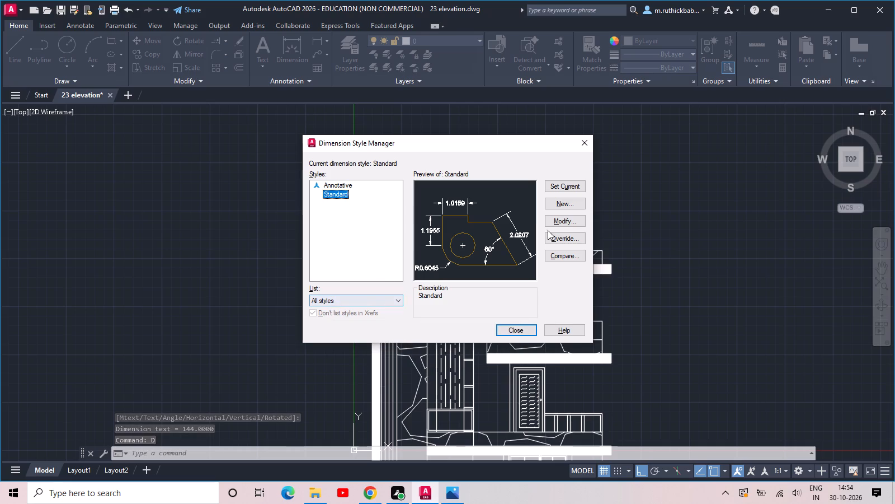
pyautogui.click(564, 217)
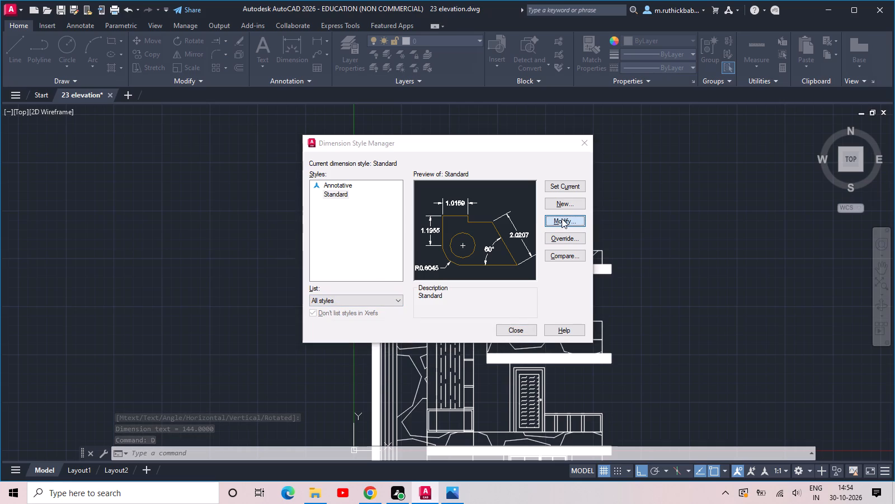
pyautogui.click(562, 218)
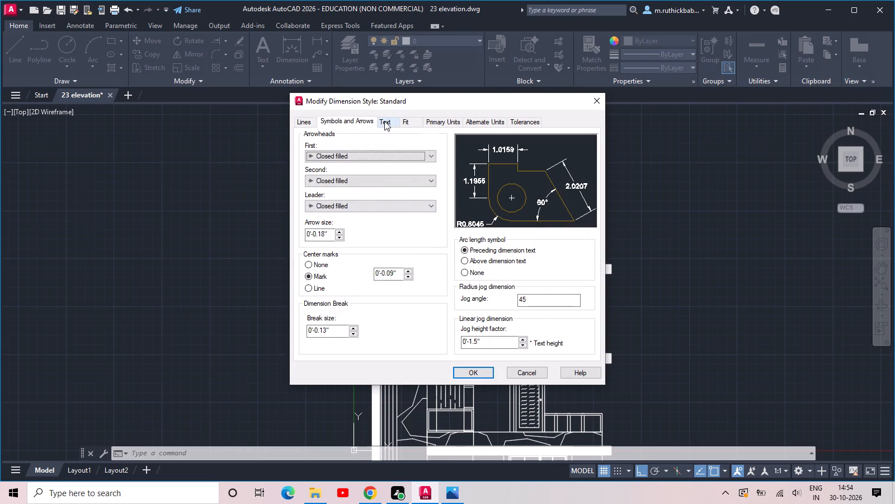
pyautogui.click(384, 121)
pyautogui.moveTo(432, 204); pyautogui.dragTo(383, 198)
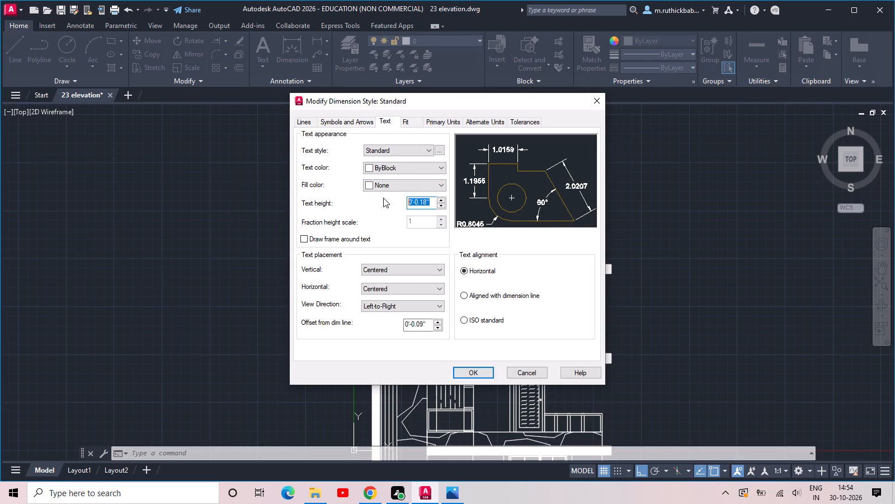
pyautogui.write('12')
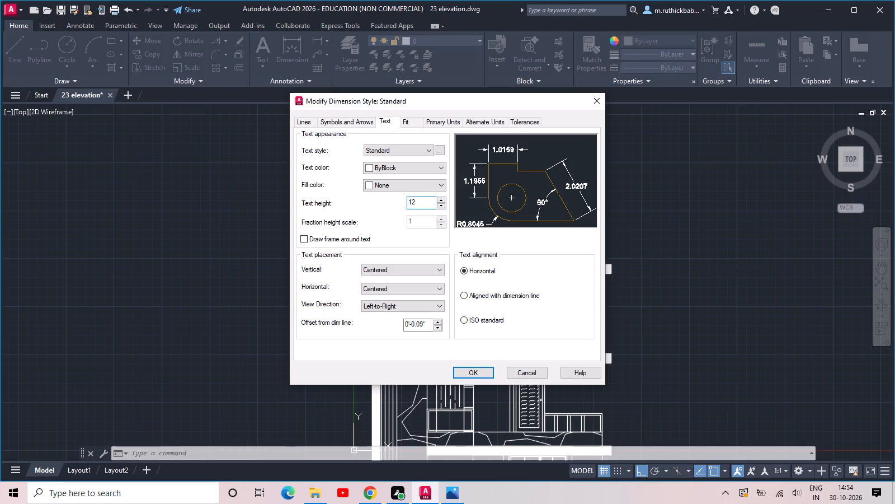
pyautogui.press('Return')
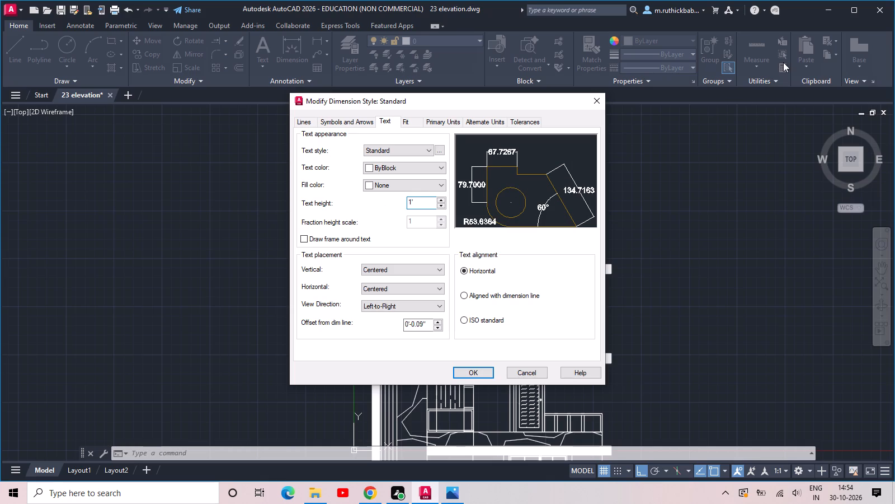
pyautogui.click(475, 372)
pyautogui.click(581, 143)
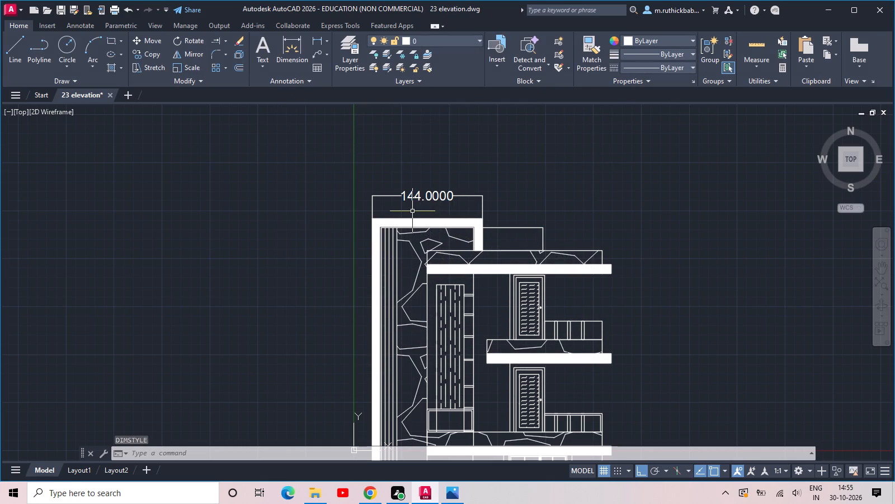
# Change the Standard dimension style's primary units to Engineering with 0'-0" precision, and make the style current.
pyautogui.press('space')
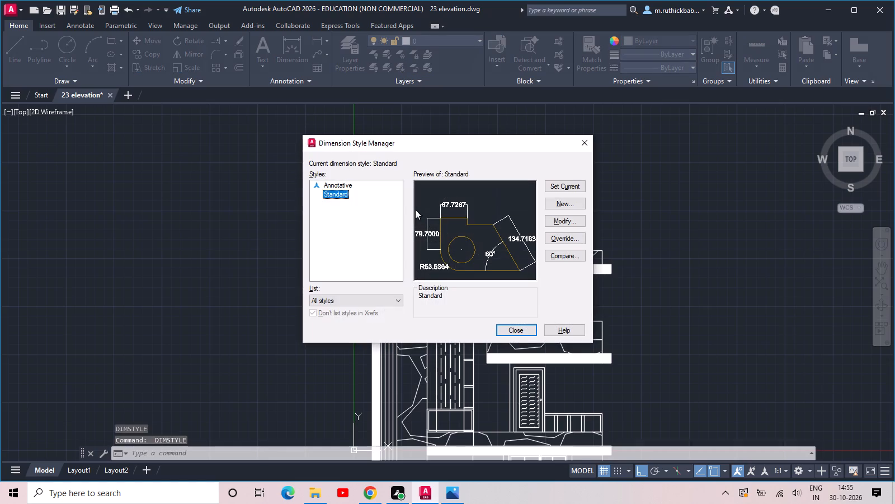
pyautogui.click(560, 221)
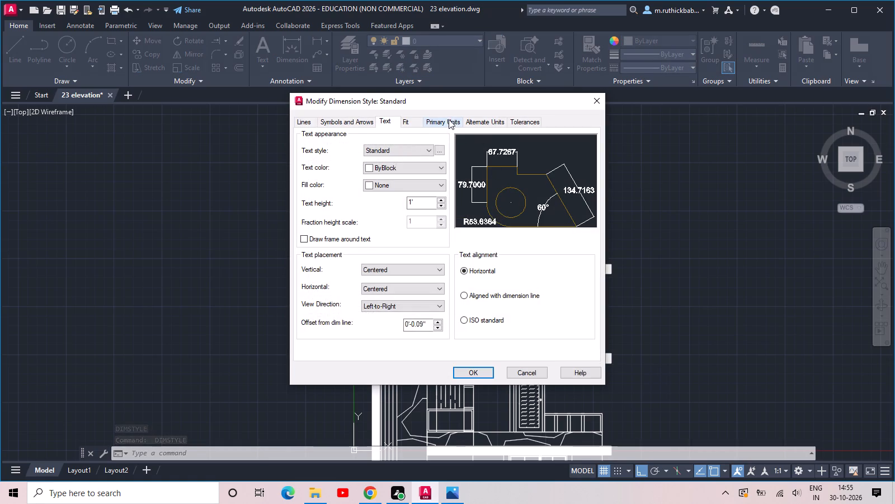
pyautogui.click(448, 119)
pyautogui.click(415, 141)
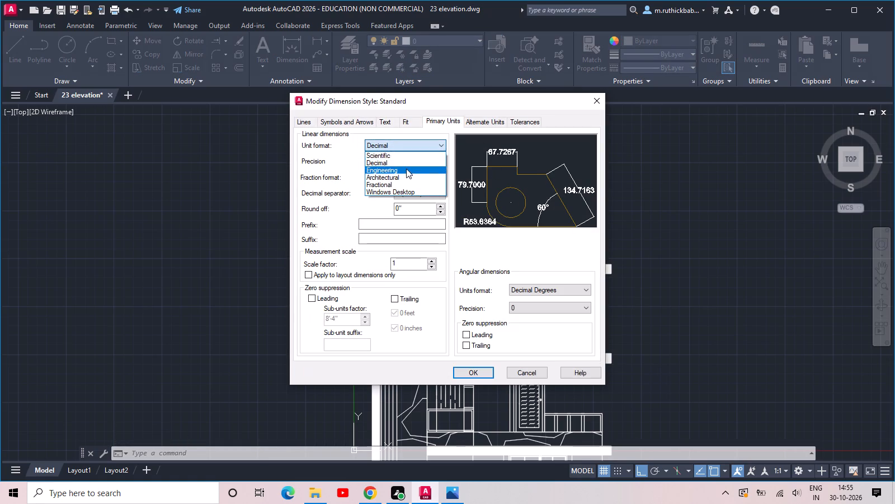
pyautogui.click(406, 169)
pyautogui.click(406, 161)
pyautogui.click(401, 172)
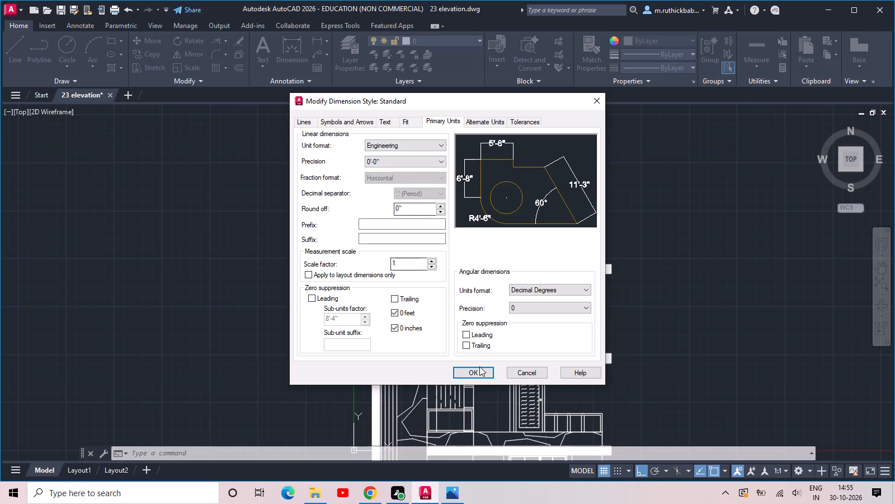
pyautogui.click(474, 368)
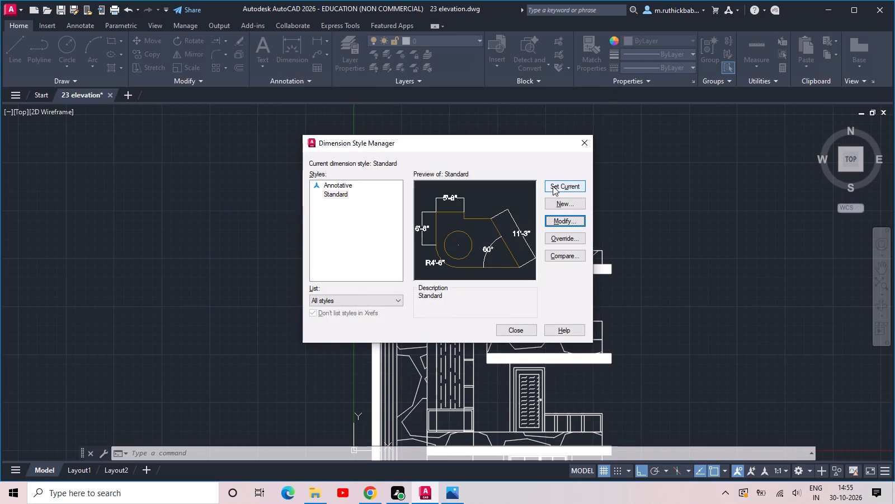
pyautogui.click(553, 186)
pyautogui.click(519, 329)
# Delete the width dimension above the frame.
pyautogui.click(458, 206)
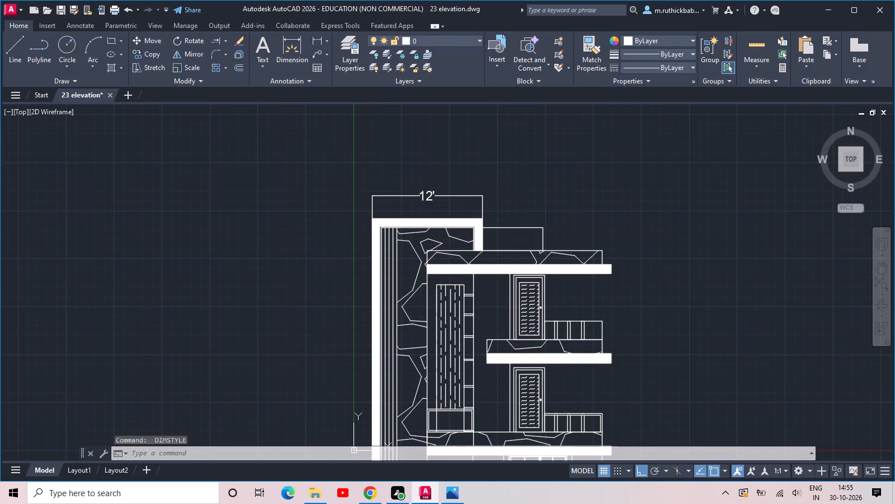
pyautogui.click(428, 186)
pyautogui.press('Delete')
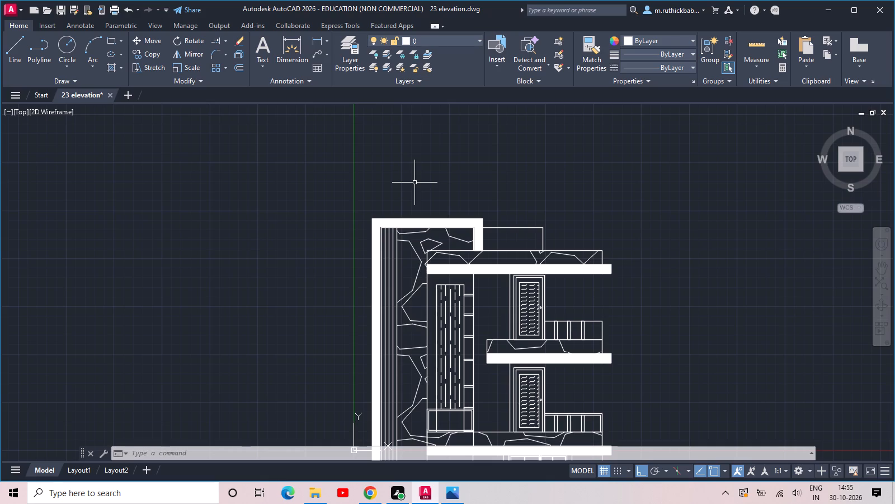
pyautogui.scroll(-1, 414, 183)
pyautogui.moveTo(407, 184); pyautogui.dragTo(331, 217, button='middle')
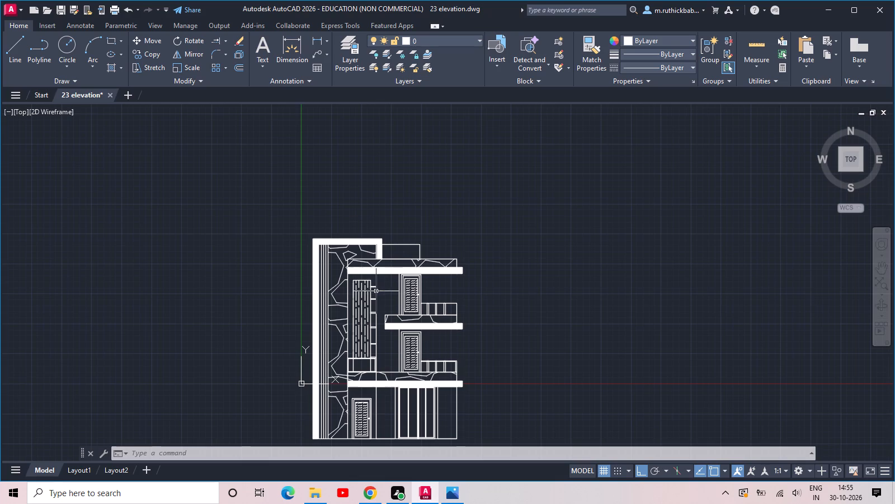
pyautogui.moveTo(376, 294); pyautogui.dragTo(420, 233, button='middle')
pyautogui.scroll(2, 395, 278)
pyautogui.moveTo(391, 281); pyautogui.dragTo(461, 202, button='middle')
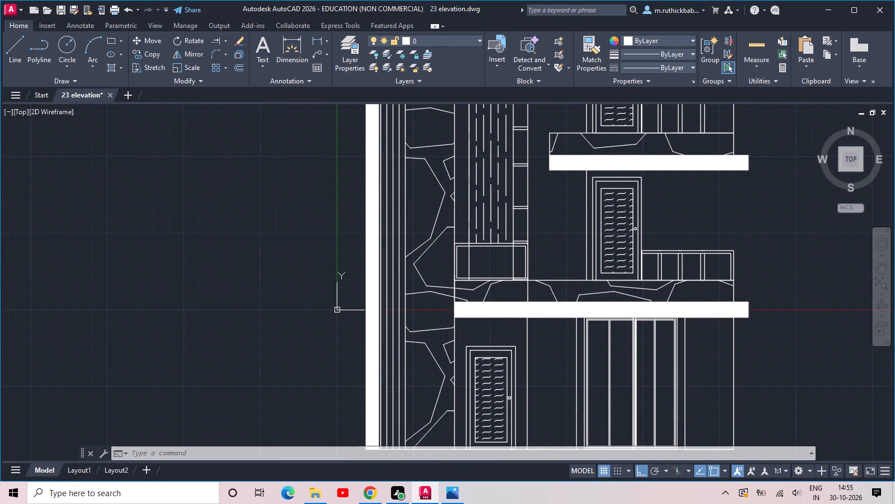
# Draw a base rectangle below the ground line from the solid frame's bottom corner outward, and stretch its inner edge past the building's far side.
pyautogui.click(112, 36)
pyautogui.moveTo(332, 271); pyautogui.dragTo(319, 146, button='middle')
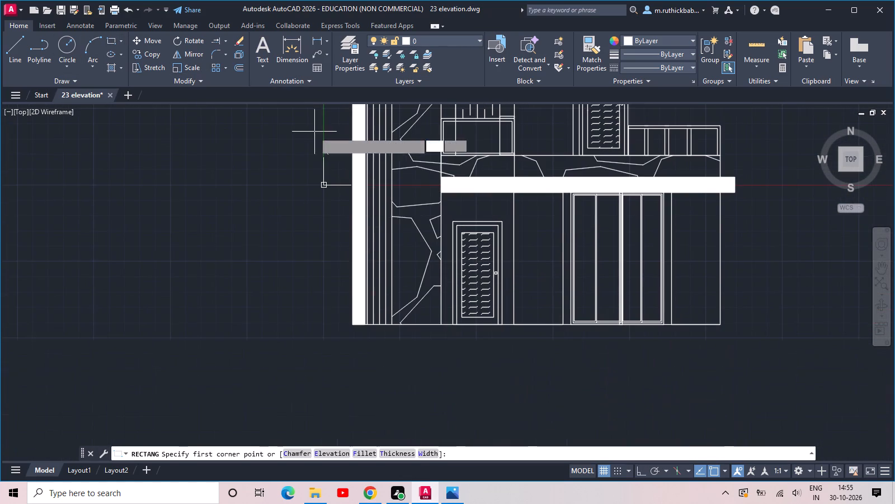
pyautogui.click(354, 328)
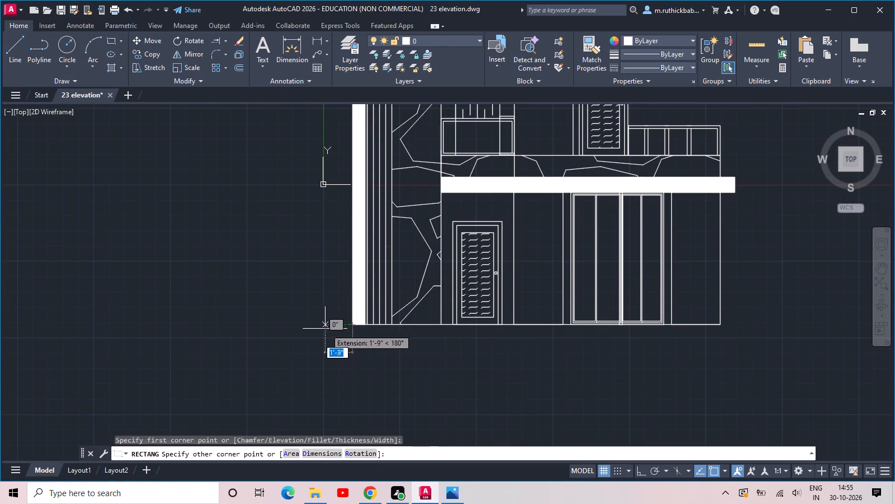
pyautogui.click(299, 346)
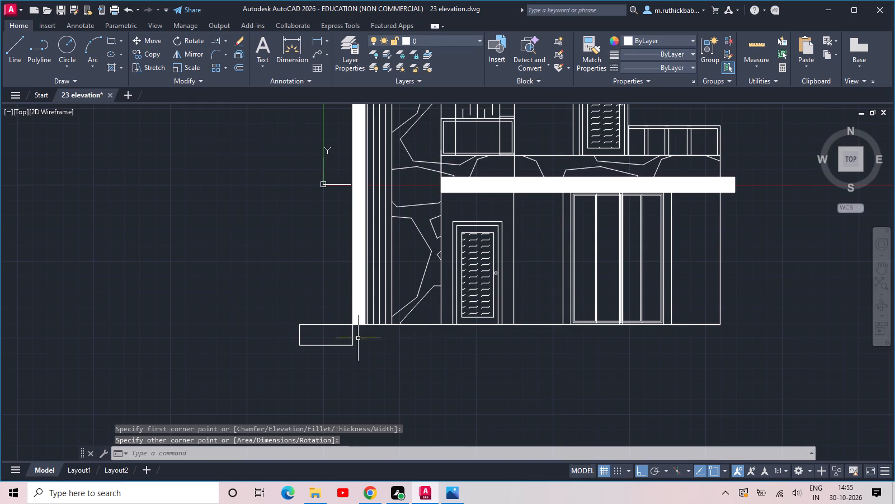
pyautogui.click(352, 335)
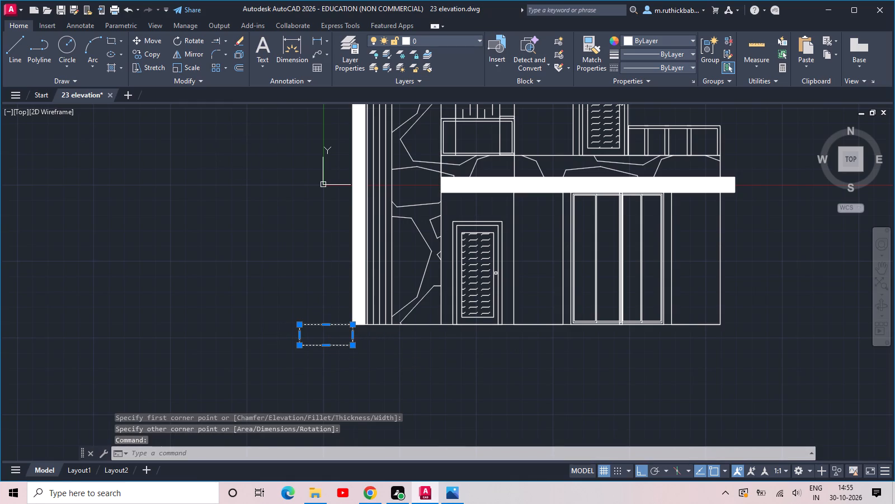
pyautogui.click(351, 333)
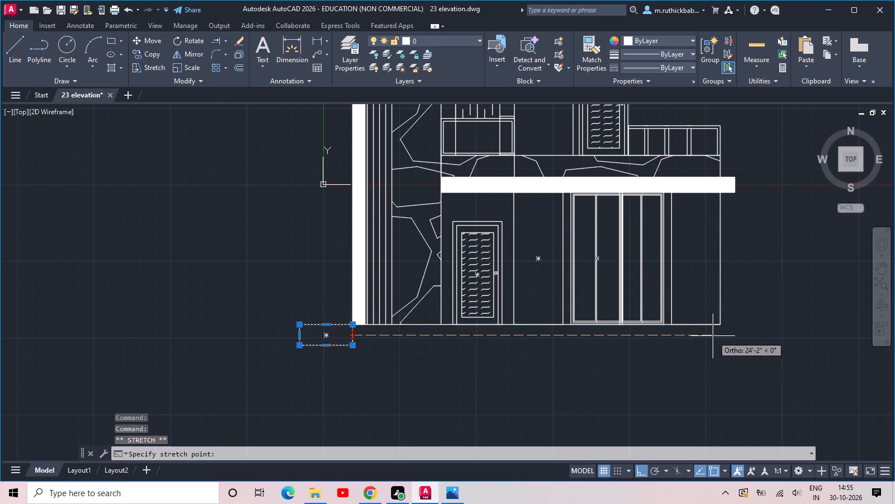
pyautogui.click(796, 333)
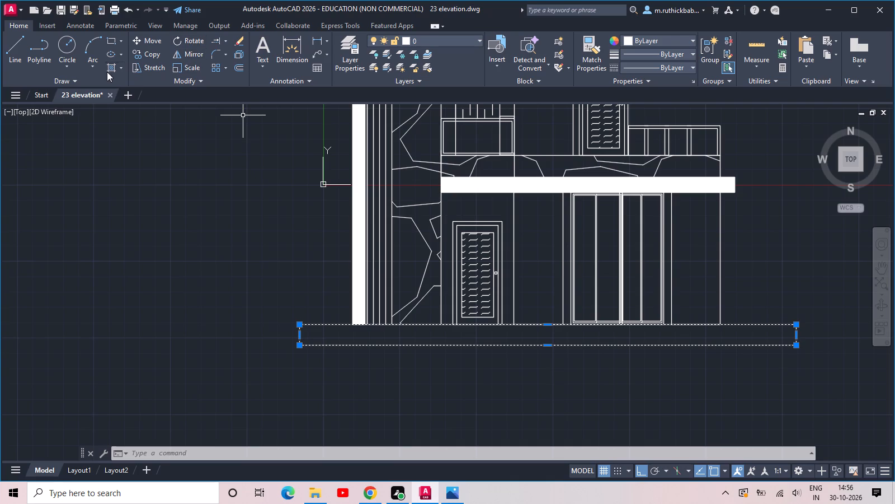
# Draw two stacked step rectangles about 5'-6" wide in the base below the louvred ground-floor door, the upper one about 7" high.
pyautogui.click(109, 45)
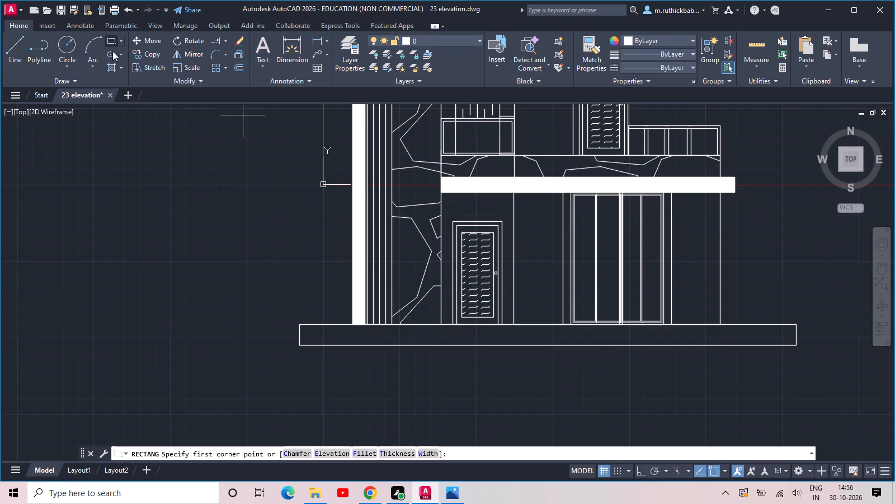
pyautogui.click(439, 328)
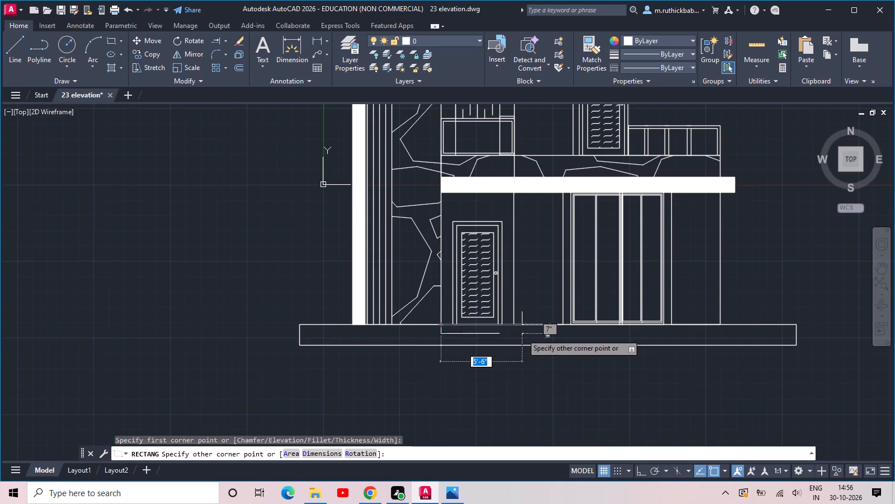
pyautogui.click(522, 334)
pyautogui.scroll(2, 450, 338)
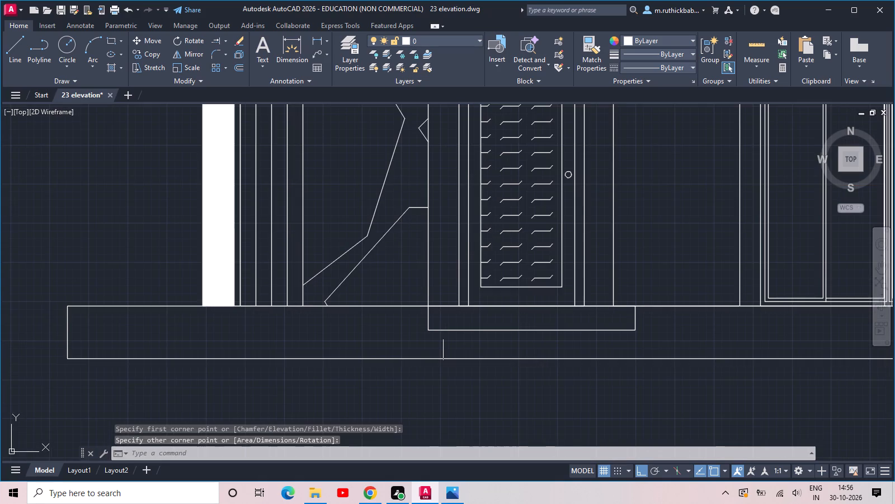
pyautogui.scroll(-1, 443, 338)
pyautogui.click(107, 44)
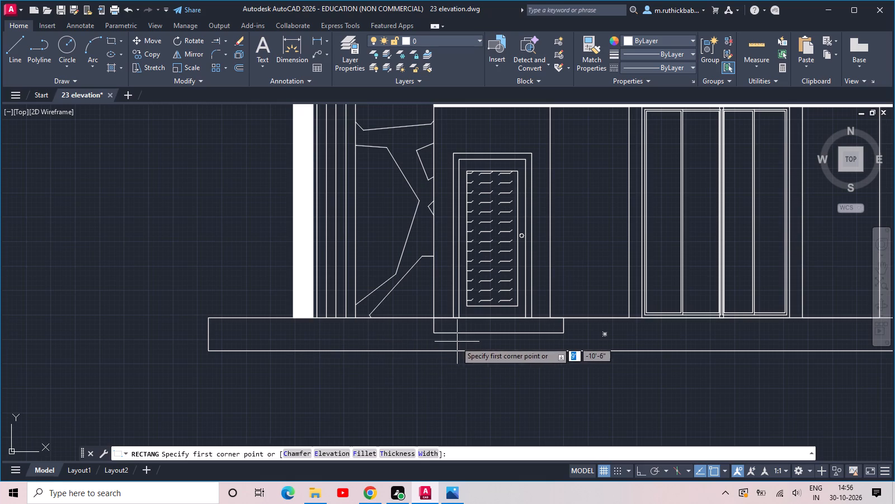
pyautogui.click(432, 334)
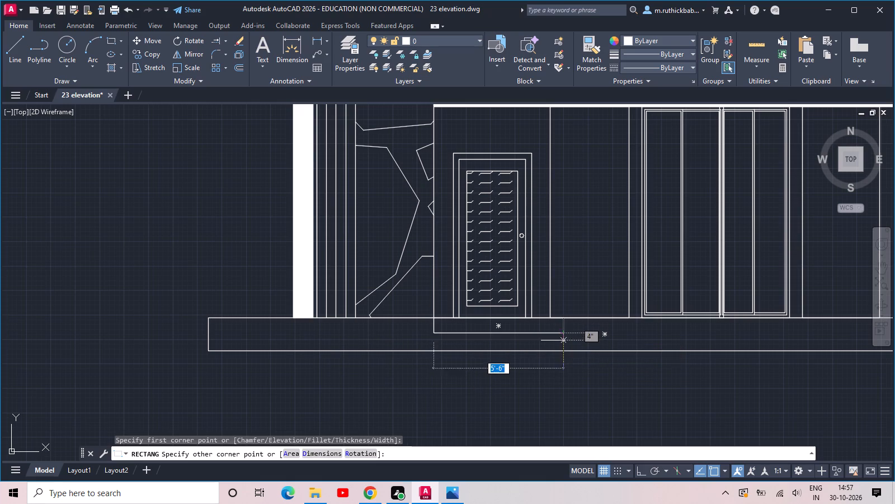
pyautogui.click(566, 355)
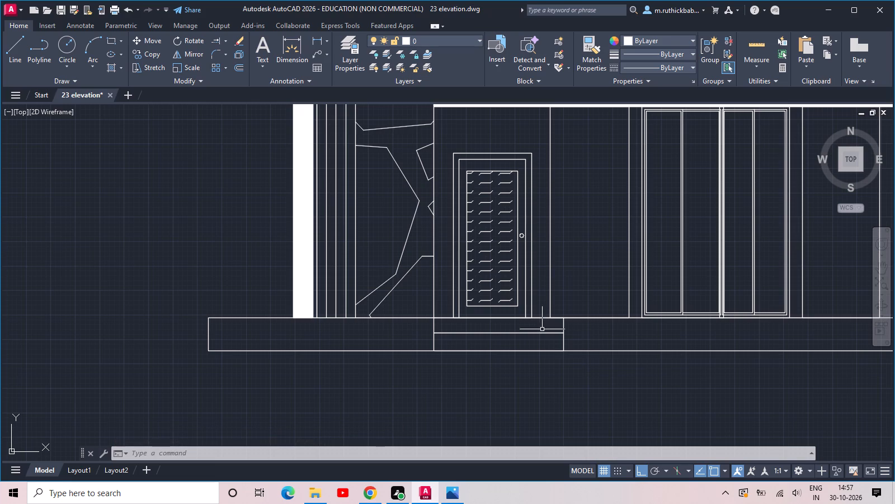
# Hatch the first and third panes of the ground-floor sliding door with GOST_GLASS at scale 1.
pyautogui.scroll(-1, 538, 290)
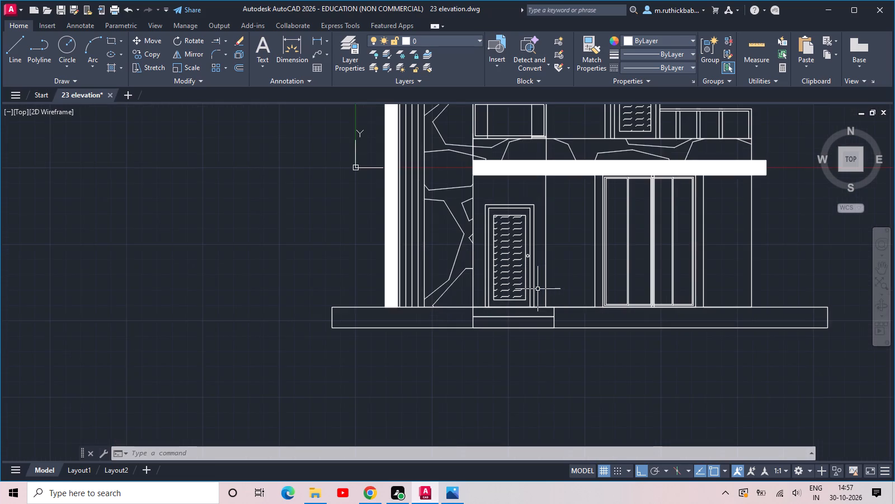
pyautogui.moveTo(529, 284); pyautogui.dragTo(486, 311, button='middle')
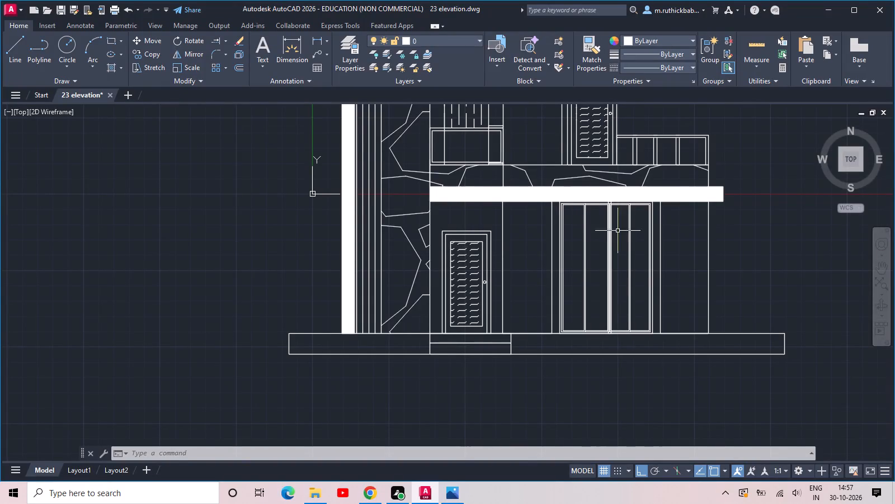
pyautogui.click(107, 72)
pyautogui.scroll(-1, 147, 55)
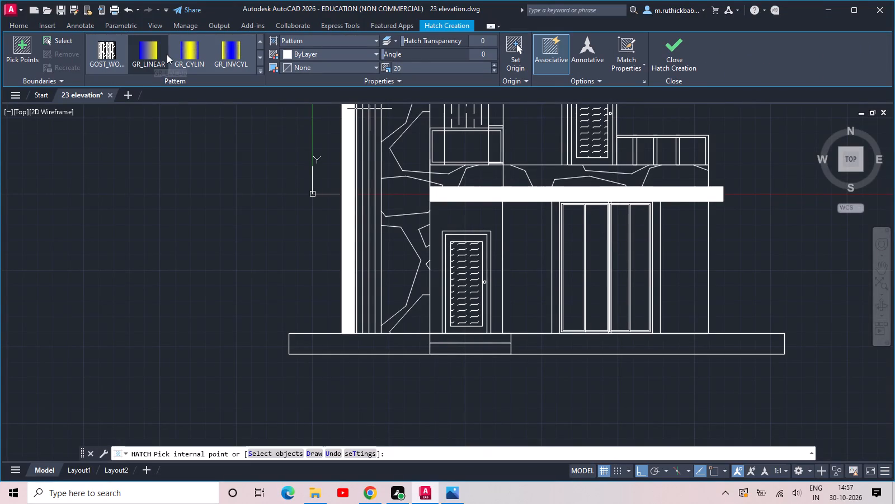
pyautogui.scroll(3, 167, 54)
pyautogui.scroll(1, 211, 56)
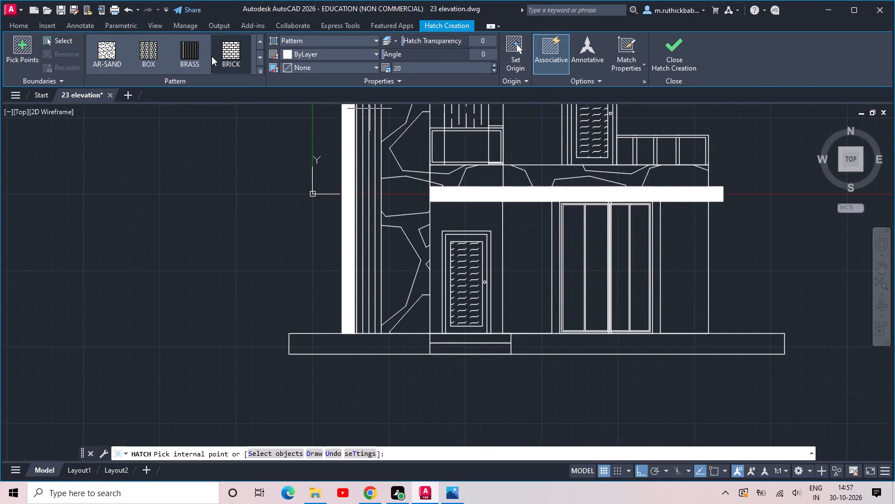
pyautogui.scroll(3, 211, 56)
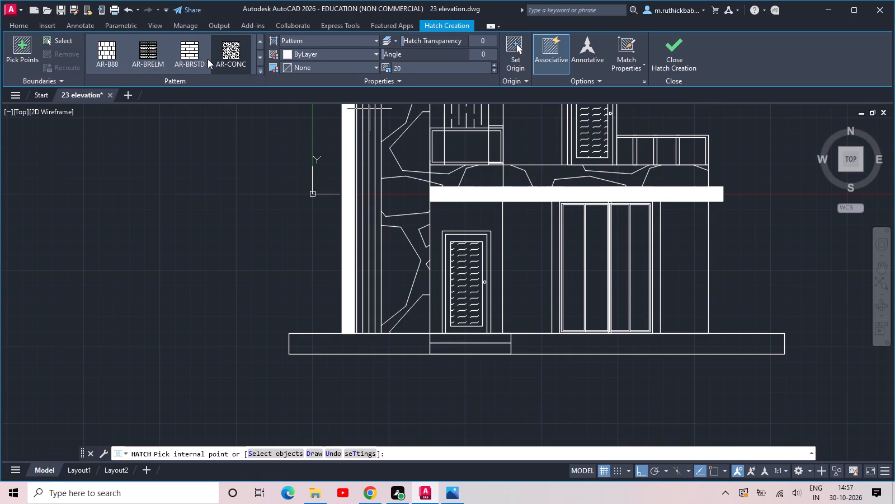
pyautogui.scroll(4, 205, 62)
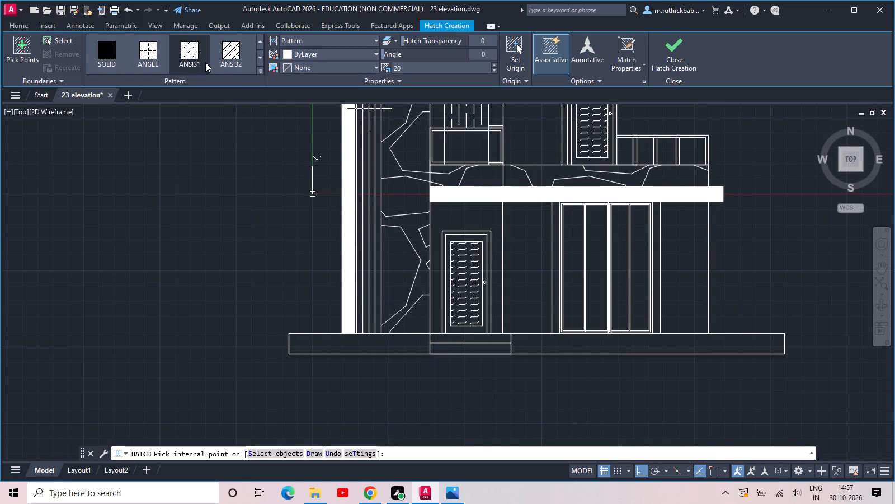
pyautogui.scroll(-4, 205, 62)
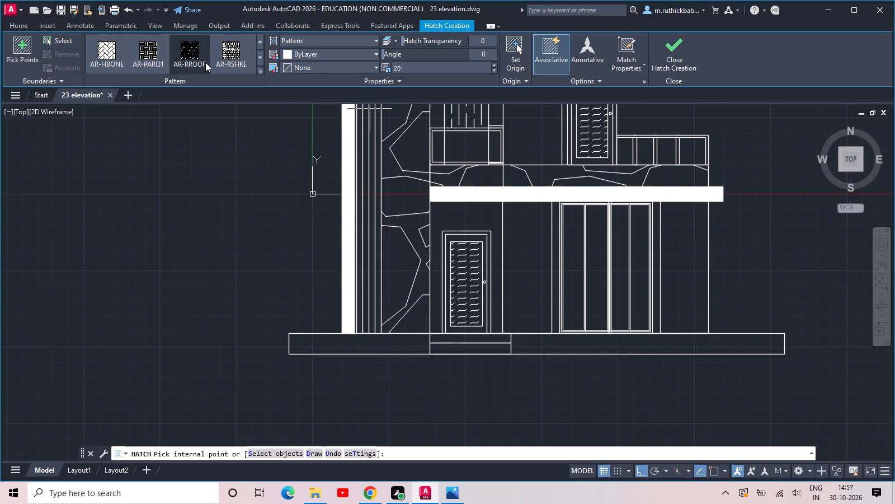
pyautogui.scroll(-2, 215, 57)
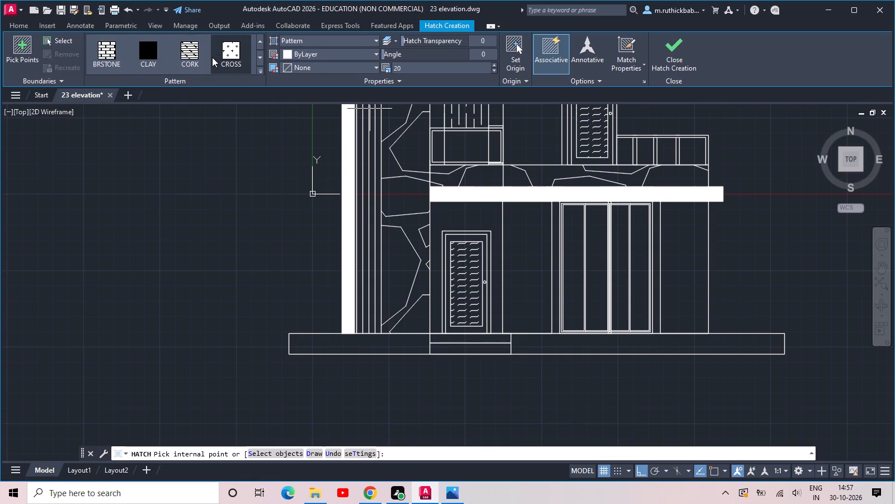
pyautogui.scroll(-1, 212, 57)
pyautogui.scroll(1, 212, 57)
pyautogui.scroll(-1, 212, 57)
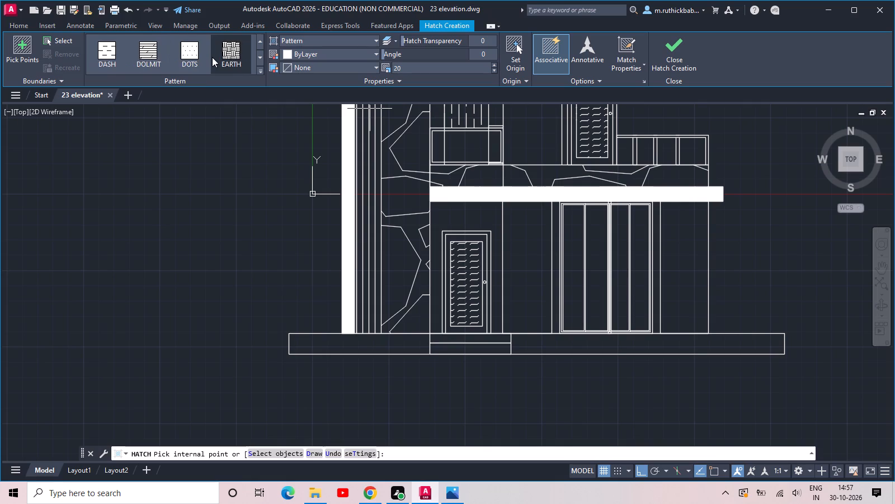
pyautogui.scroll(-1, 212, 57)
pyautogui.click(192, 53)
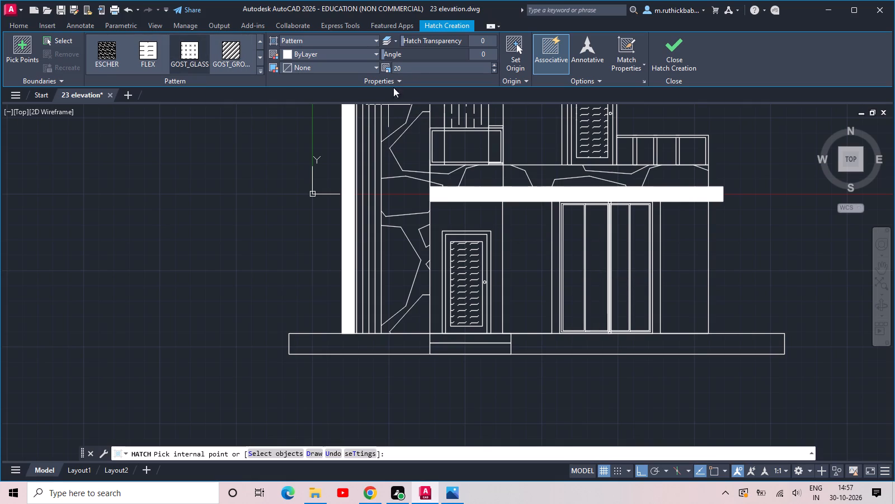
pyautogui.doubleClick(404, 70)
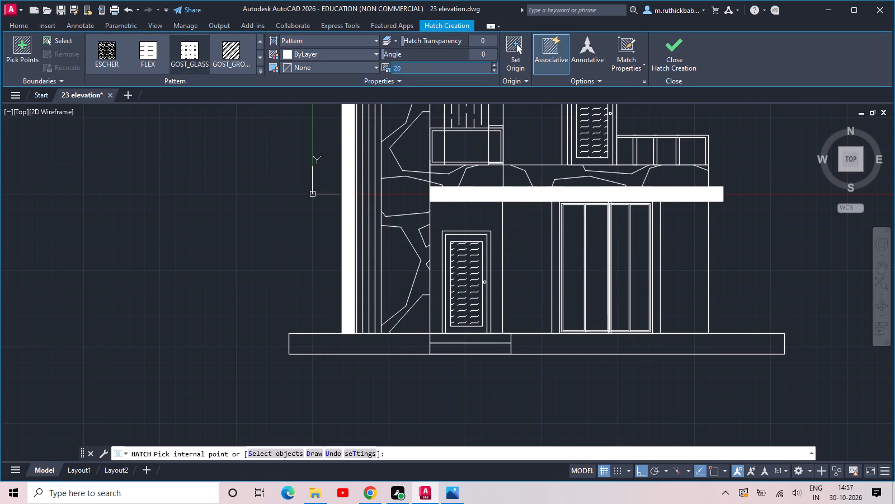
pyautogui.press('1')
pyautogui.press('Return')
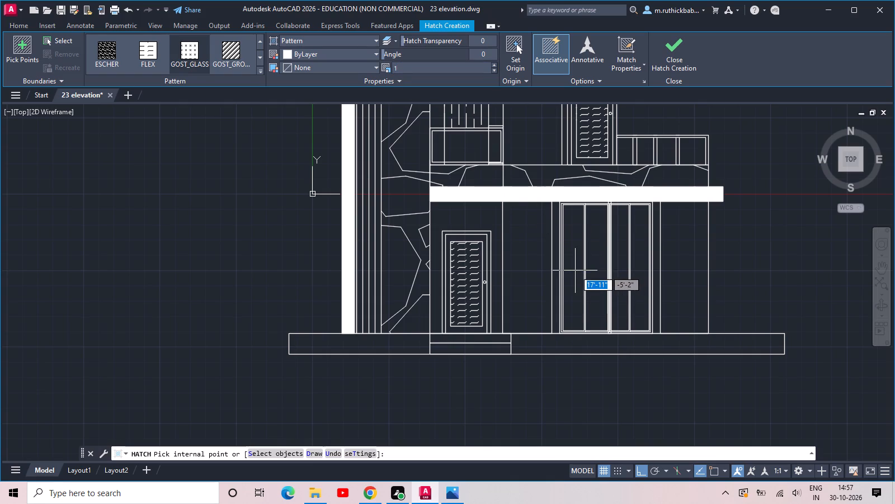
pyautogui.click(575, 270)
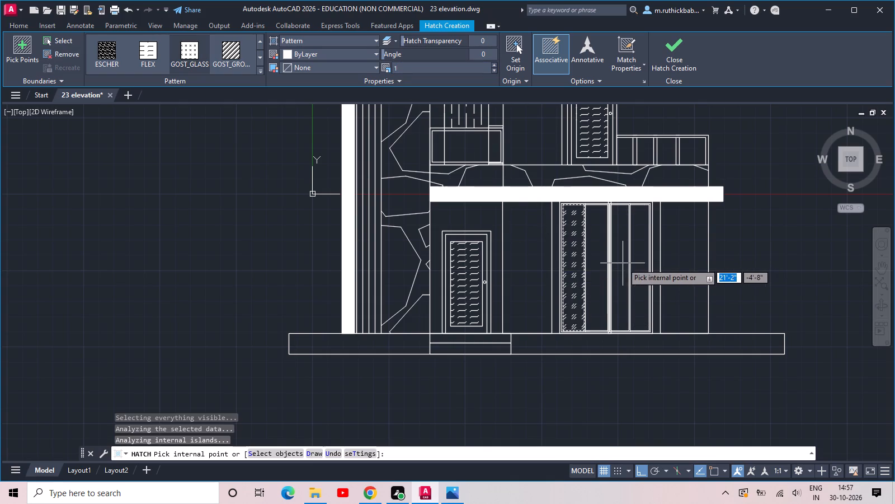
pyautogui.click(621, 264)
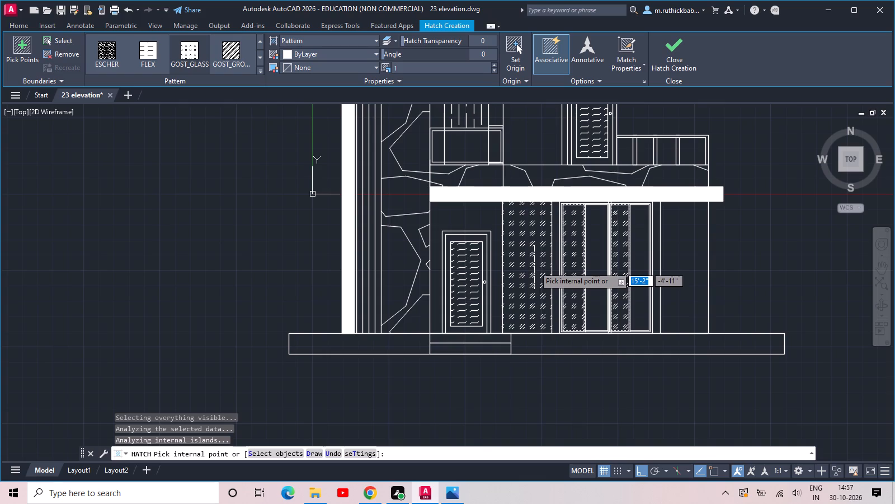
# Add the four bays of the first-floor balcony railing to the GOST_GLASS hatch.
pyautogui.moveTo(497, 242); pyautogui.dragTo(516, 323, button='middle')
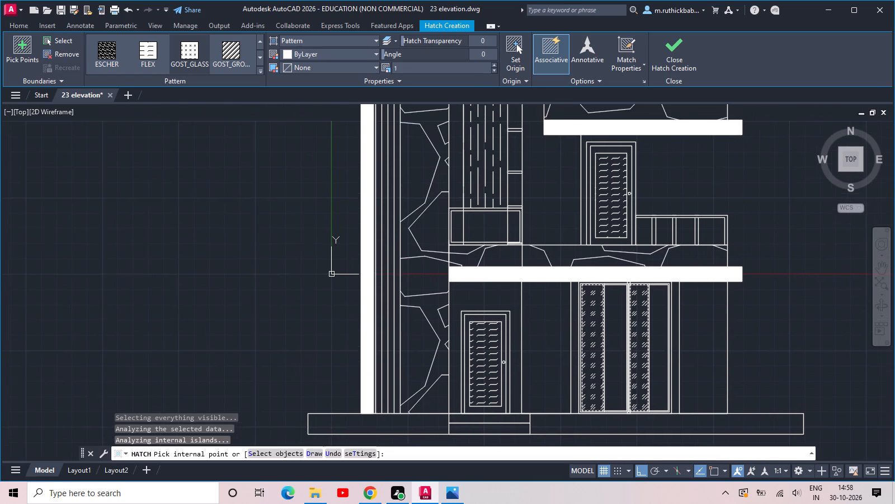
pyautogui.scroll(2, 673, 218)
pyautogui.click(611, 245)
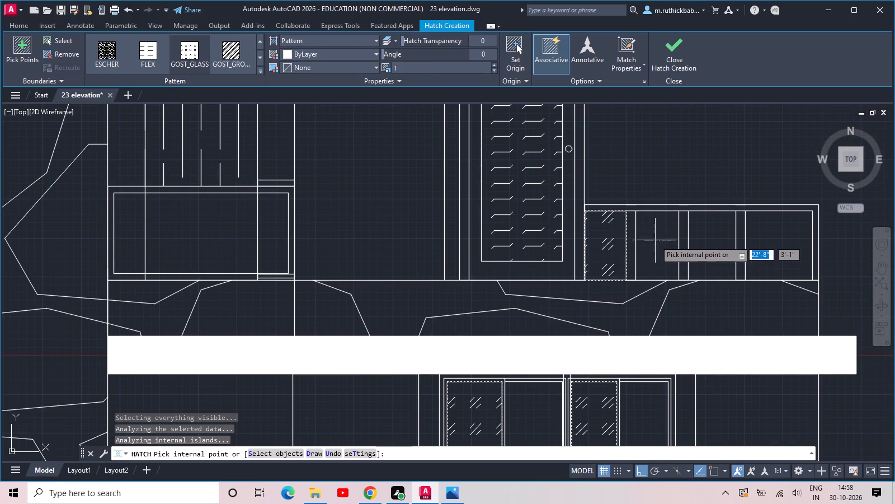
pyautogui.click(655, 240)
pyautogui.click(711, 242)
pyautogui.click(775, 237)
# Add the four bays of the second-floor balcony railing to the GOST_GLASS hatch.
pyautogui.scroll(-2, 740, 223)
pyautogui.moveTo(714, 199); pyautogui.dragTo(694, 316, button='middle')
pyautogui.moveTo(690, 207); pyautogui.dragTo(656, 259, button='middle')
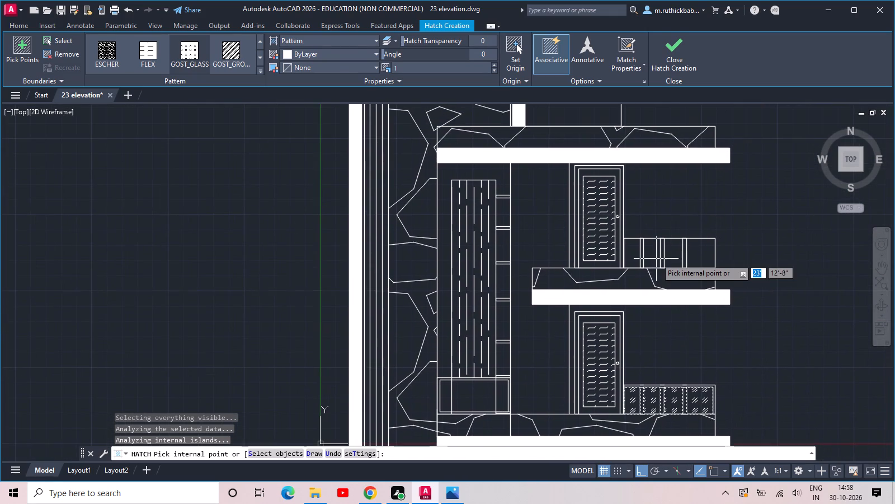
pyautogui.scroll(2, 653, 258)
pyautogui.click(647, 253)
pyautogui.click(601, 254)
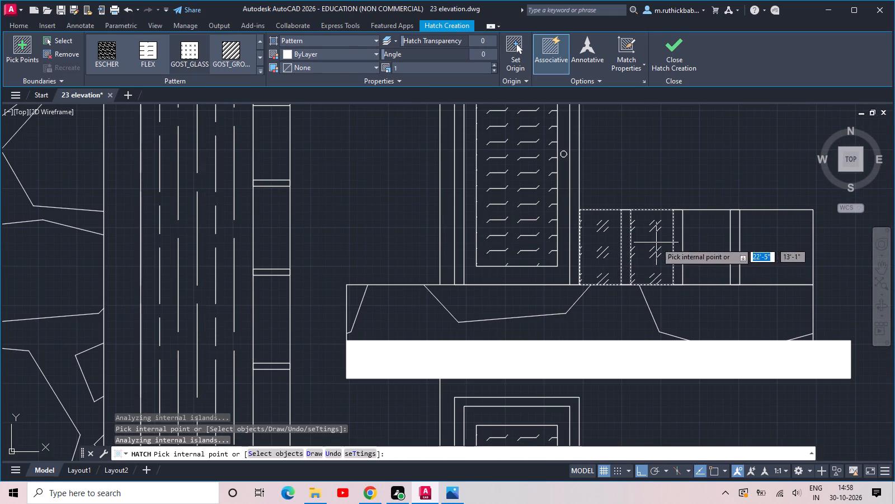
pyautogui.click(699, 242)
pyautogui.click(775, 241)
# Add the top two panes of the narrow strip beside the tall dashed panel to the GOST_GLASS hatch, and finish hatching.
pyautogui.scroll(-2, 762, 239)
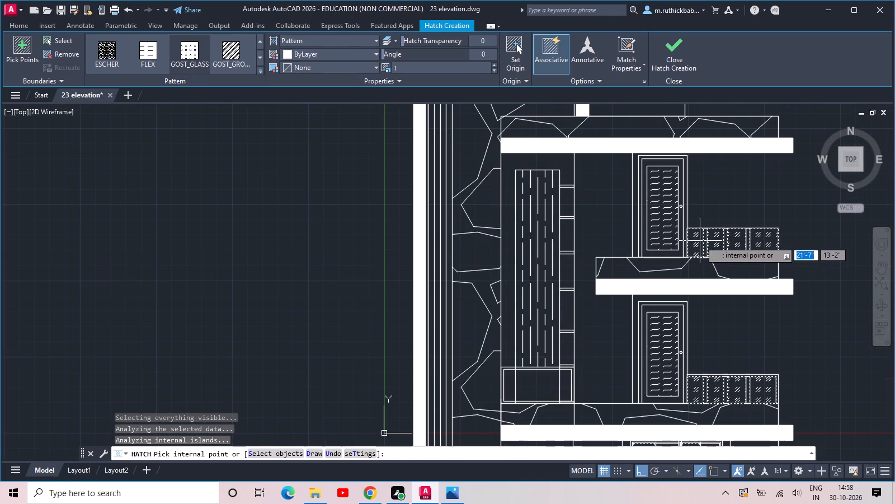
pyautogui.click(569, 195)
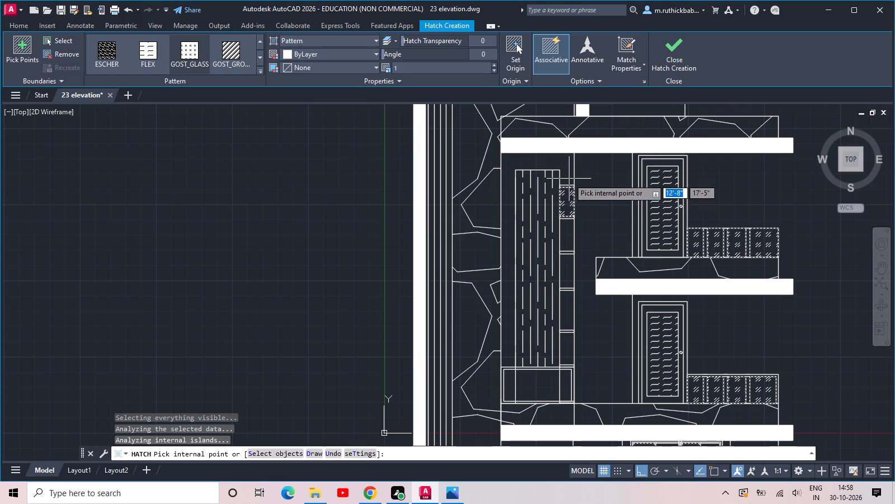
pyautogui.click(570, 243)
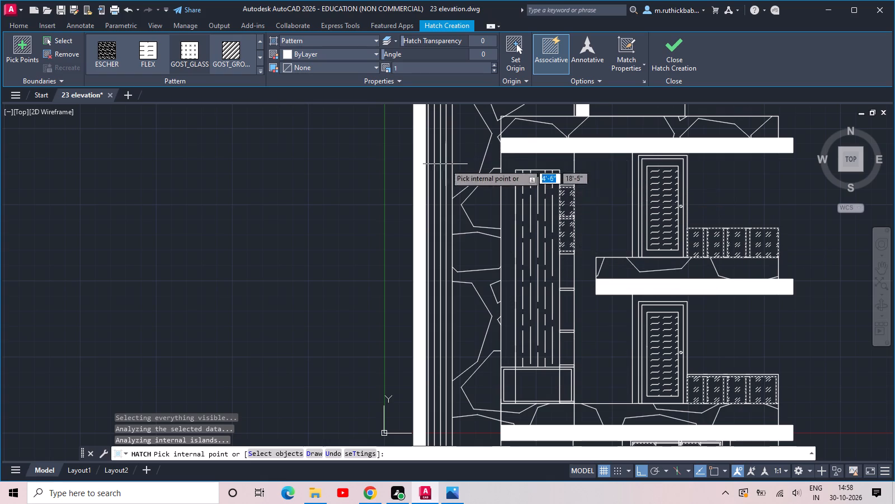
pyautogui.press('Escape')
# Explode the glass hatch that fills the top two panes beside the tall dashed panel.
pyautogui.scroll(1, 569, 208)
pyautogui.click(561, 207)
pyautogui.click(561, 198)
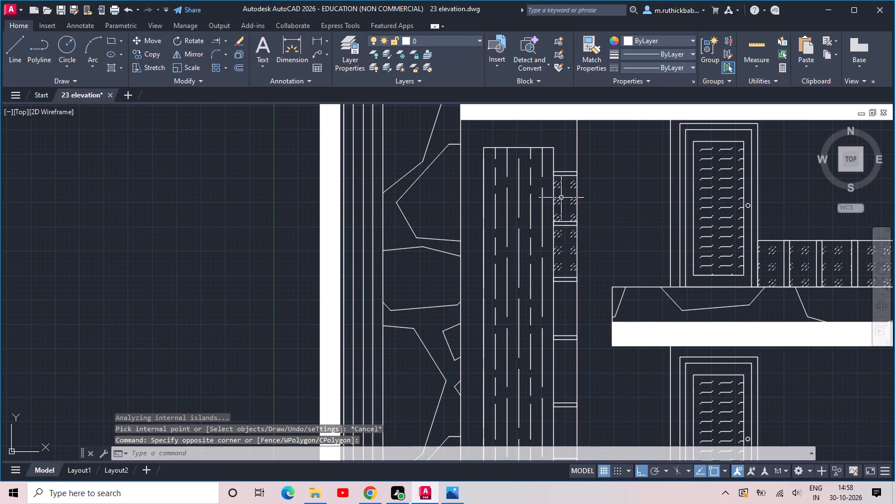
pyautogui.press('Escape')
pyautogui.moveTo(618, 223); pyautogui.dragTo(578, 236, button='middle')
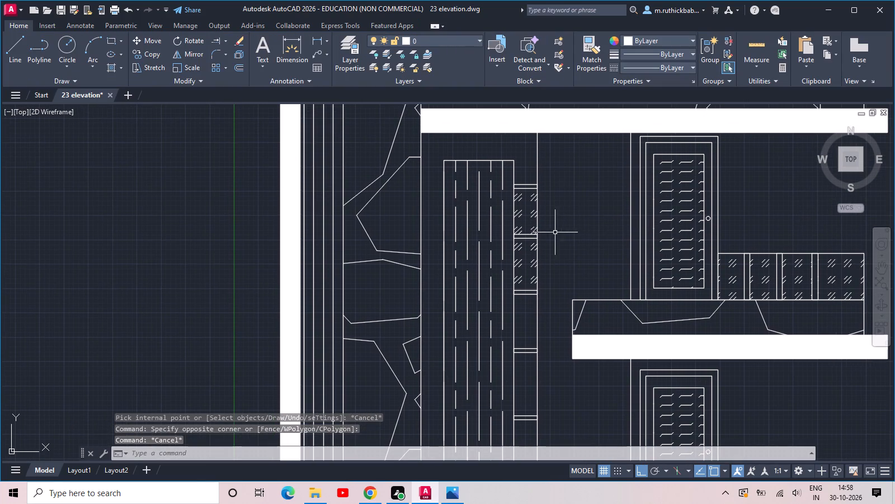
pyautogui.click(527, 218)
pyautogui.click(519, 203)
pyautogui.press('x')
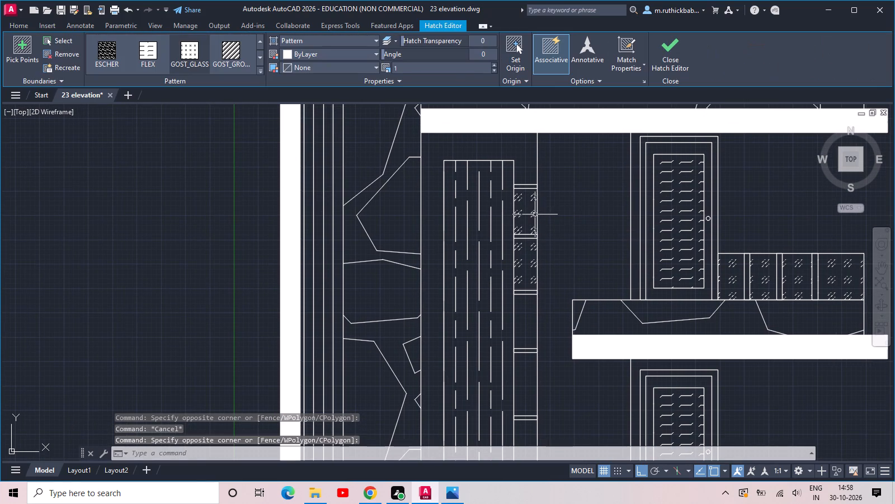
pyautogui.press('space')
# Erase the exploded glass hatch lines from both panes beside the tall panel, keeping the crossbars between them.
pyautogui.click(531, 223)
pyautogui.click(519, 197)
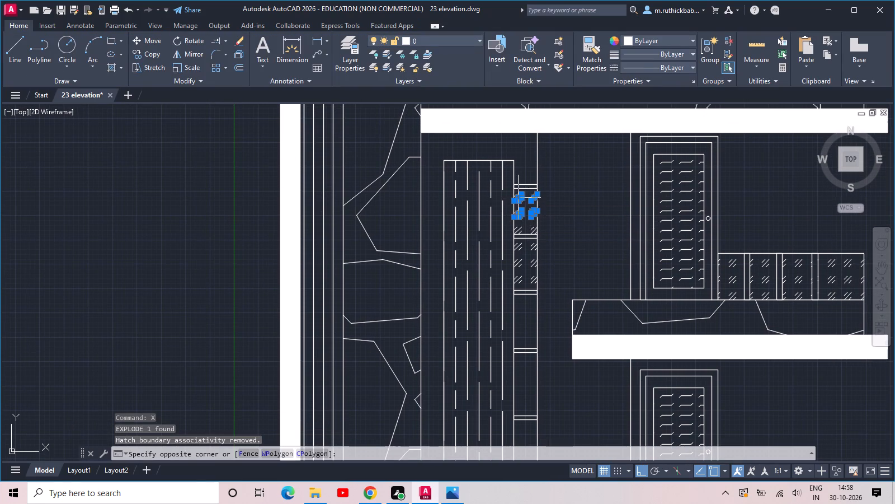
pyautogui.scroll(3, 537, 229)
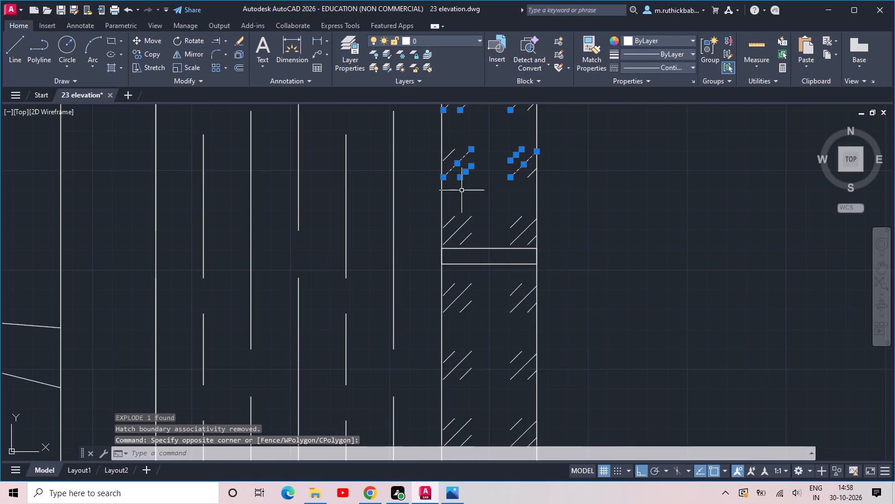
pyautogui.scroll(-3, 461, 190)
pyautogui.click(451, 156)
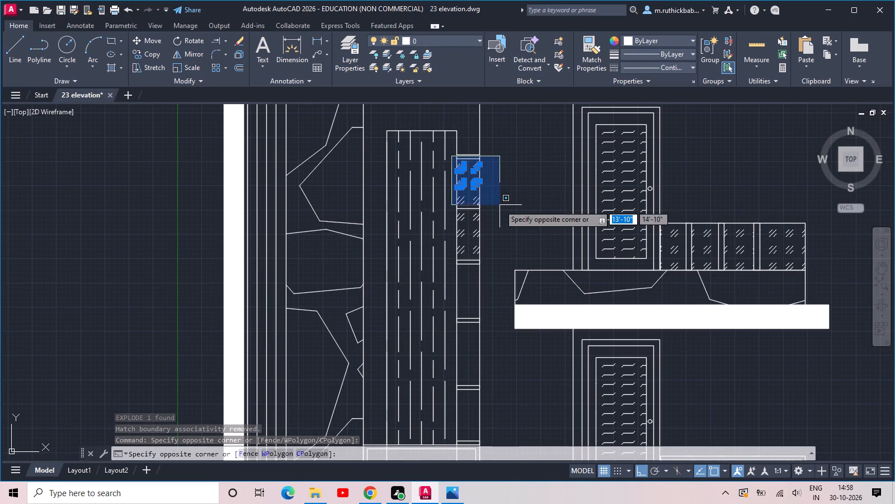
pyautogui.click(501, 209)
pyautogui.scroll(2, 468, 212)
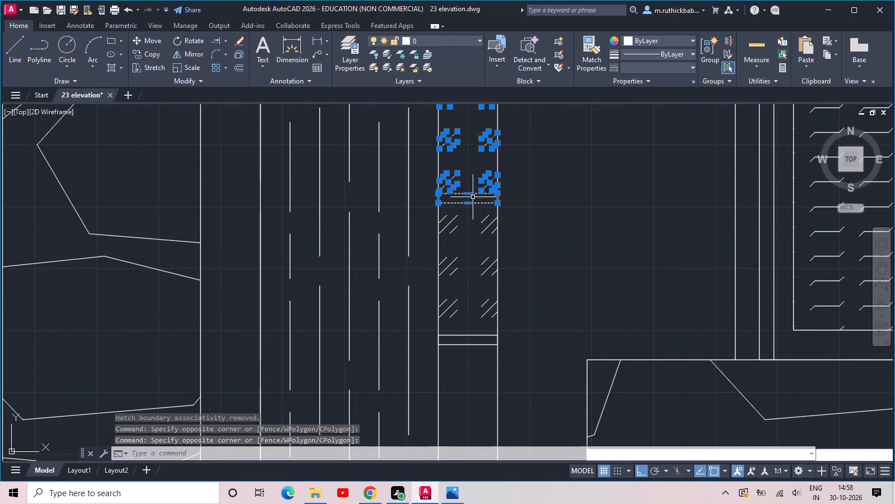
pyautogui.press('Escape')
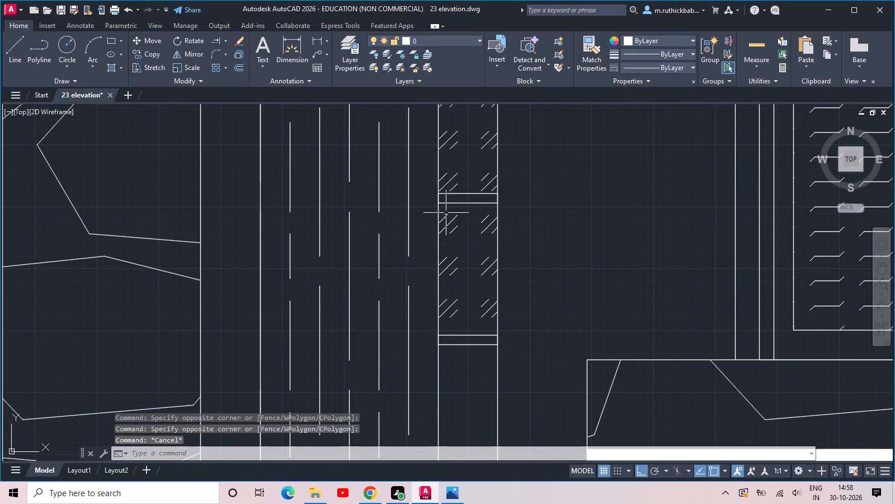
pyautogui.click(435, 211)
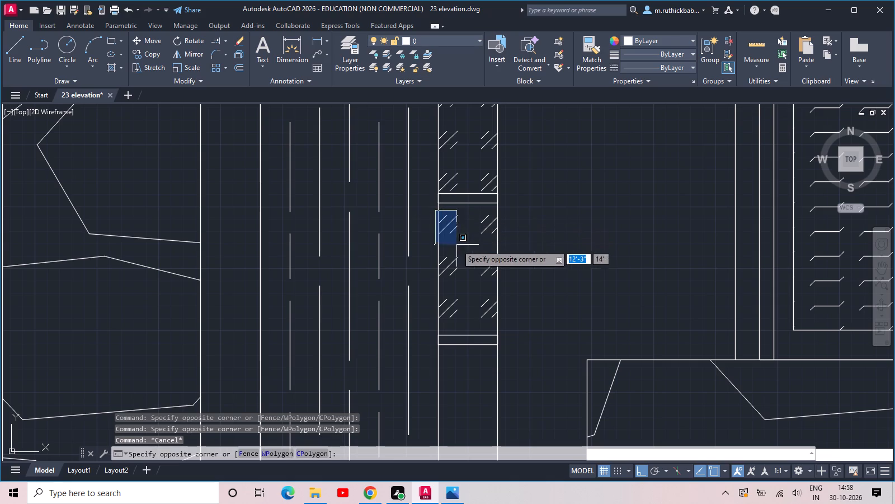
pyautogui.click(505, 321)
pyautogui.press('Delete')
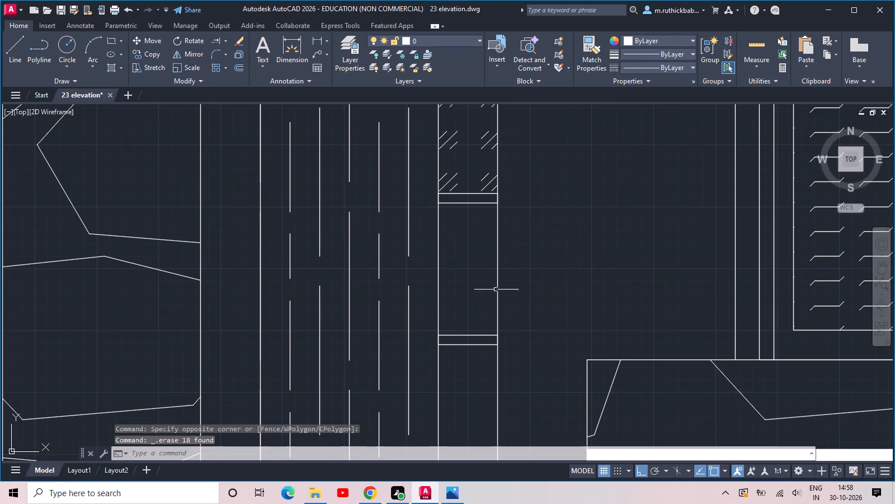
pyautogui.moveTo(494, 286); pyautogui.dragTo(501, 405, button='middle')
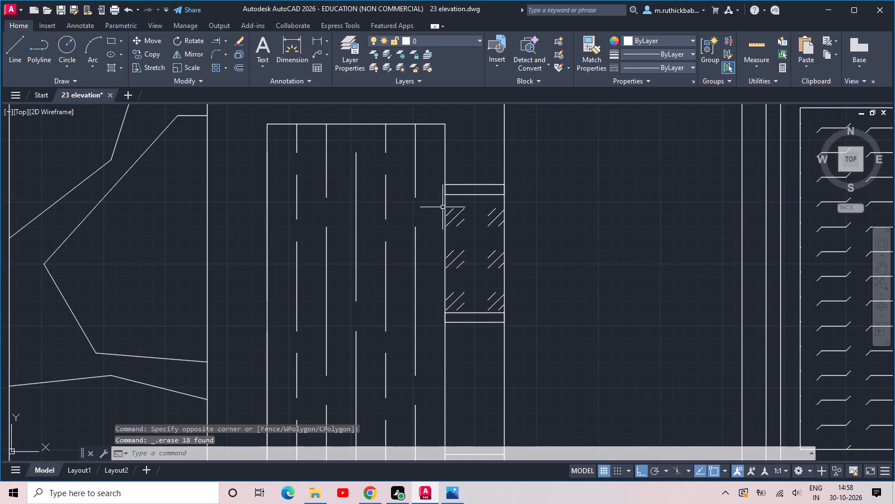
pyautogui.click(442, 207)
pyautogui.click(515, 311)
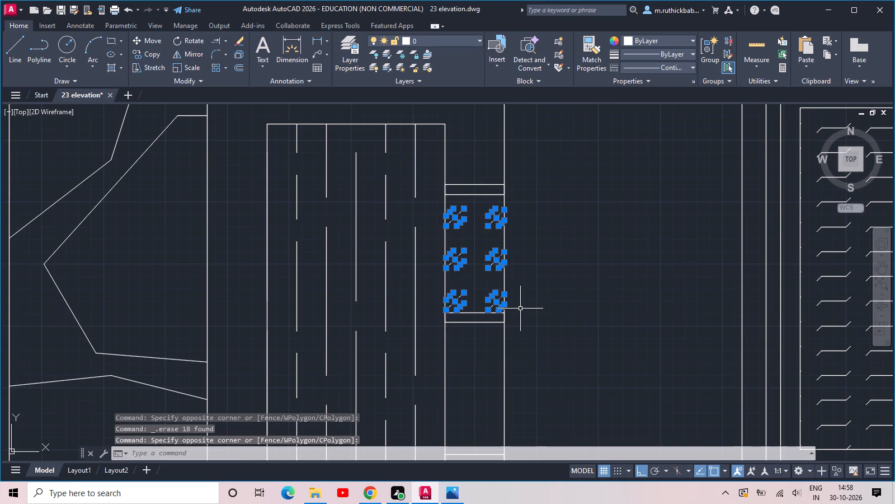
pyautogui.press('Delete')
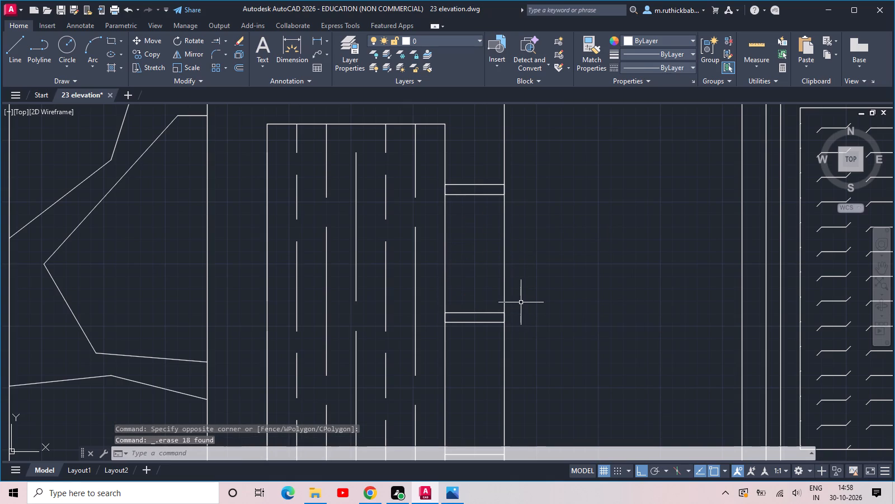
# Examine the whole elevation, including the ground-floor doors and steps, the balcony railings and the hatched areas.
pyautogui.scroll(-1, 522, 298)
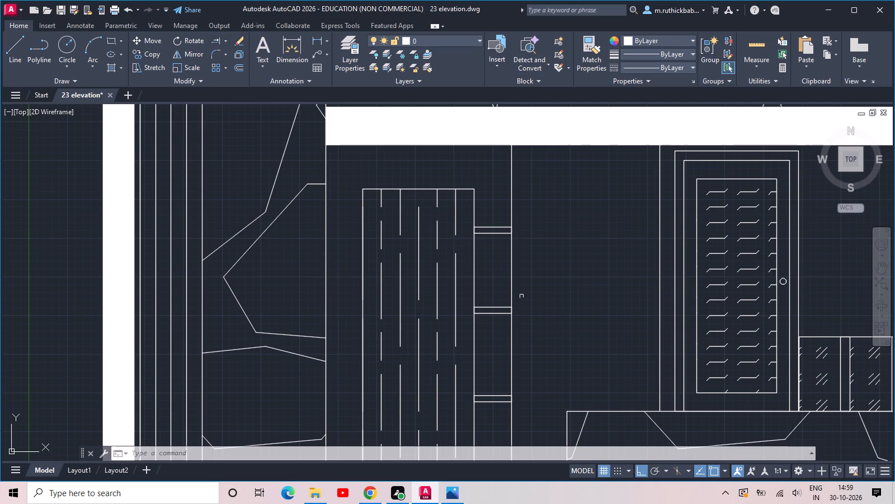
pyautogui.scroll(-1, 521, 296)
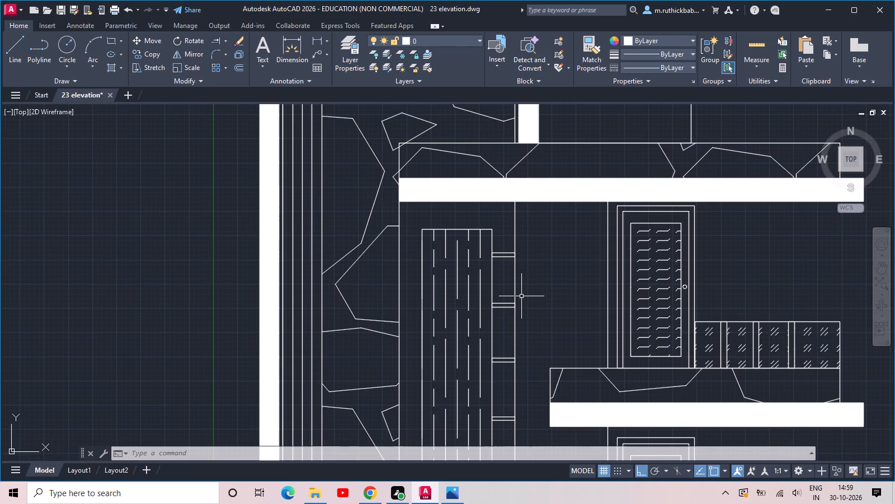
pyautogui.moveTo(521, 296); pyautogui.dragTo(513, 296, button='middle')
pyautogui.scroll(-2, 514, 296)
pyautogui.moveTo(545, 293); pyautogui.dragTo(524, 268, button='middle')
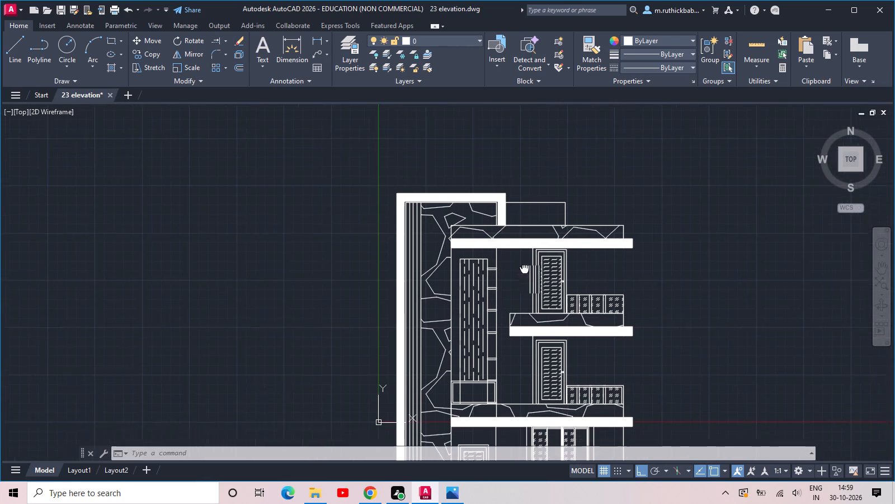
pyautogui.moveTo(524, 268); pyautogui.dragTo(512, 239, button='middle')
pyautogui.scroll(-1, 511, 236)
pyautogui.moveTo(562, 310); pyautogui.dragTo(542, 242, button='middle')
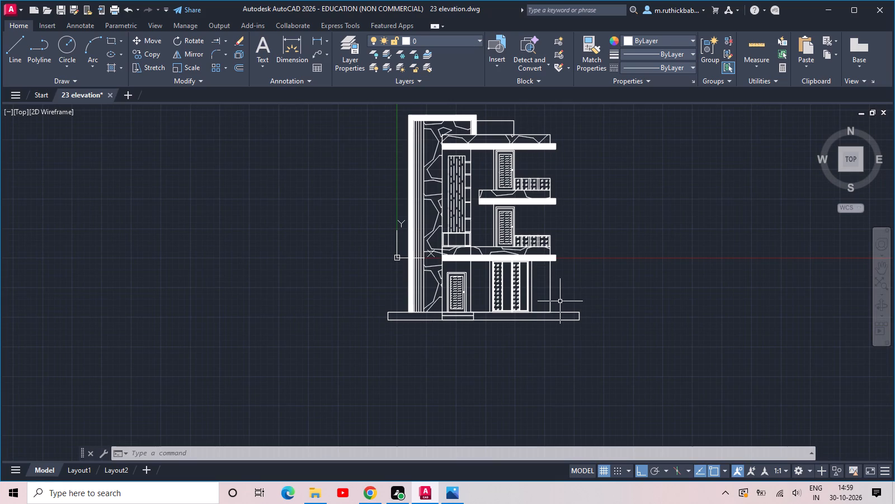
pyautogui.scroll(2, 560, 301)
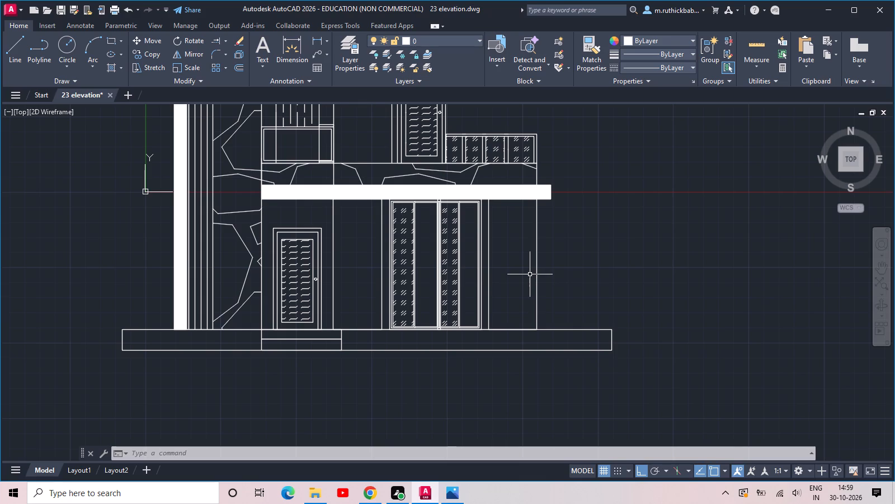
pyautogui.scroll(-1, 530, 274)
pyautogui.moveTo(530, 274); pyautogui.dragTo(524, 325, button='middle')
pyautogui.scroll(-1, 498, 262)
pyautogui.moveTo(498, 262); pyautogui.dragTo(503, 259, button='middle')
pyautogui.scroll(-1, 541, 251)
pyautogui.moveTo(541, 251); pyautogui.dragTo(522, 270, button='middle')
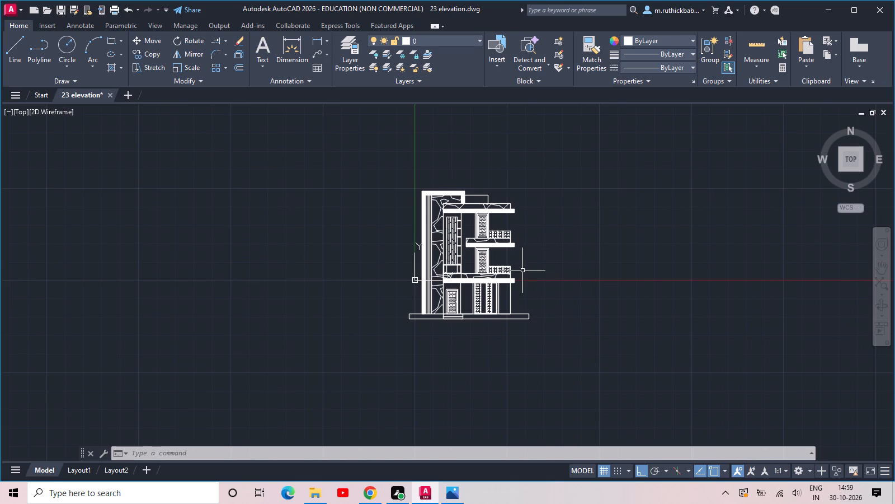
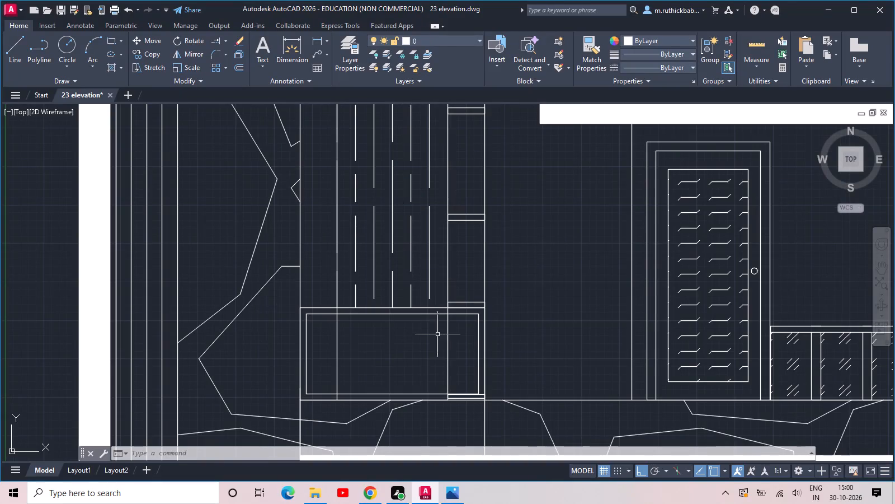
# Trim the vertical lines crossing the double-outlined box under the tall dashed panel, plus the crossbar just above its upper edge.
pyautogui.scroll(1, 446, 332)
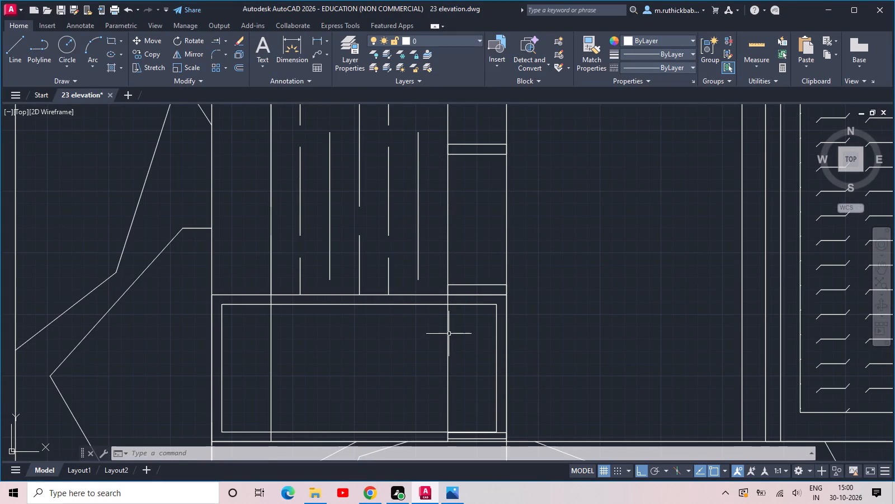
pyautogui.write('tr')
pyautogui.press('space')
pyautogui.press('space')
pyautogui.click(456, 338)
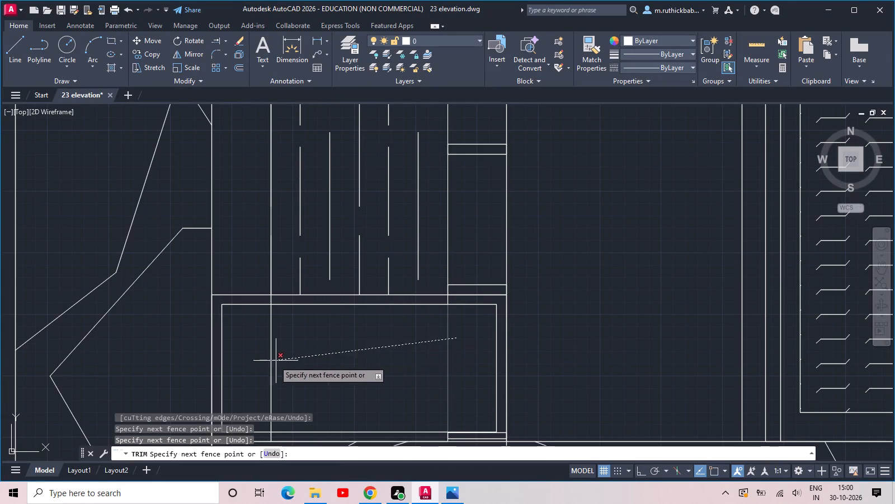
pyautogui.click(244, 359)
pyautogui.scroll(1, 267, 304)
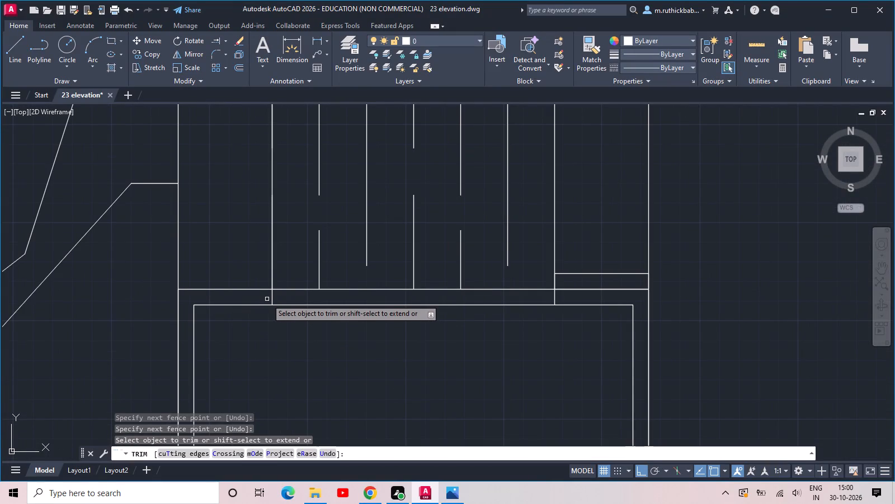
pyautogui.click(267, 299)
pyautogui.click(564, 297)
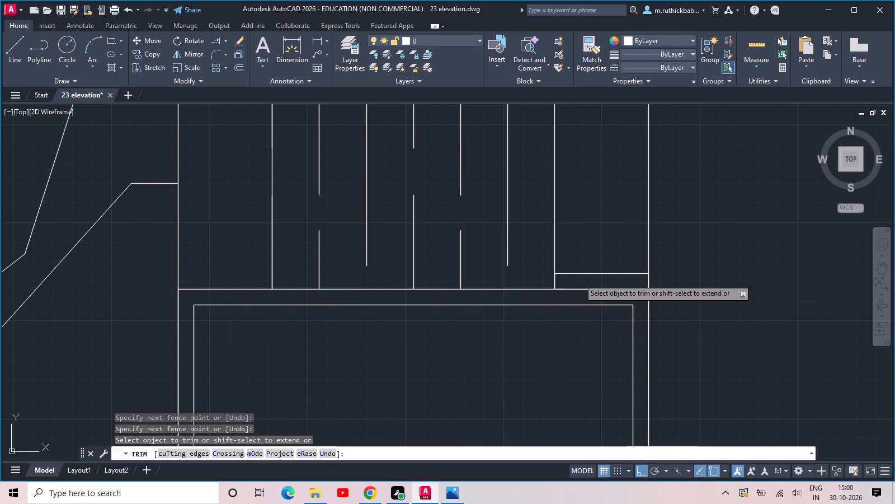
pyautogui.click(581, 278)
pyautogui.click(585, 263)
# Trim the leftover crossbar lines at the box's base and the inner outline's bottom edge between the two short verticals, and finish trimming.
pyautogui.scroll(-1, 613, 260)
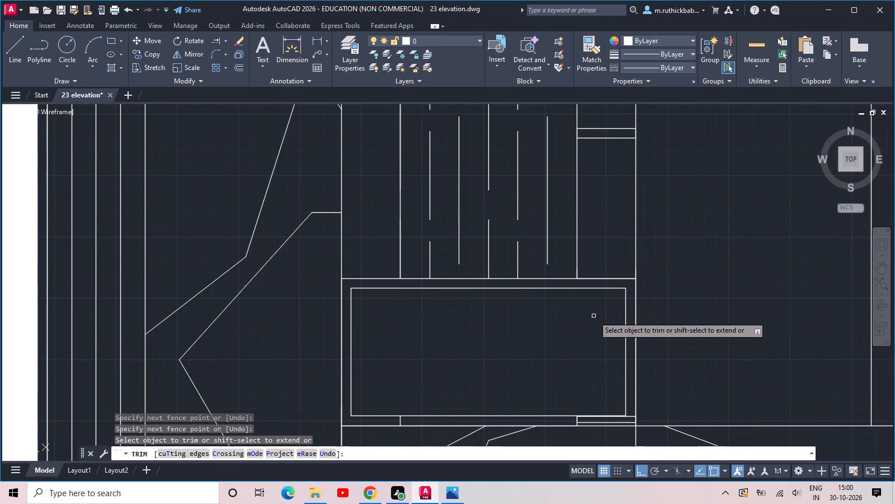
pyautogui.moveTo(555, 347); pyautogui.dragTo(534, 306, button='middle')
pyautogui.scroll(1, 590, 376)
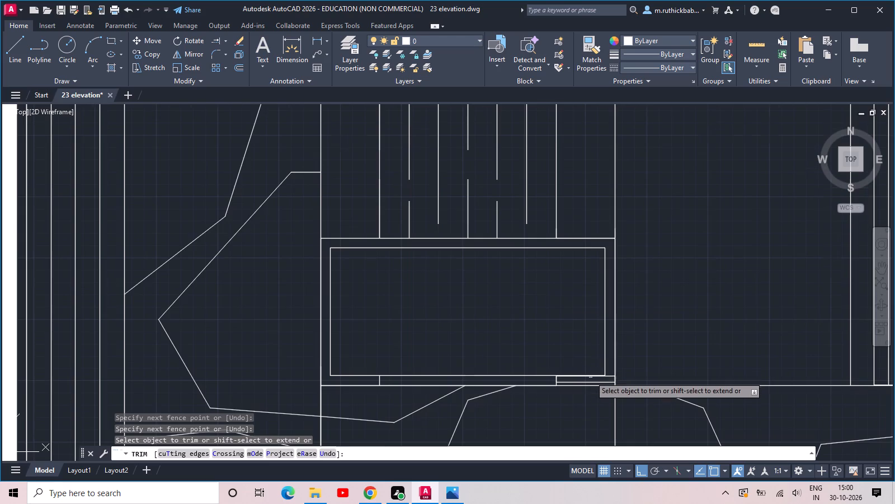
pyautogui.scroll(1, 590, 377)
pyautogui.click(592, 390)
pyautogui.click(644, 375)
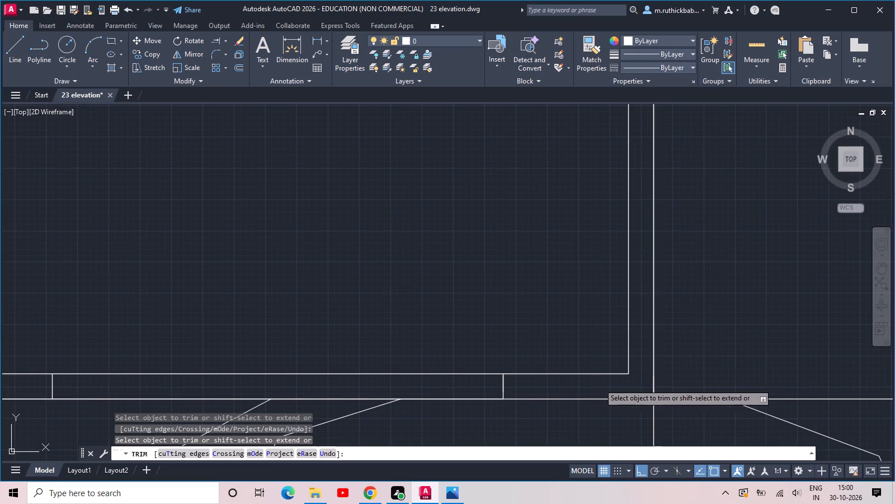
pyautogui.moveTo(540, 391); pyautogui.dragTo(507, 391)
pyautogui.moveTo(480, 381); pyautogui.dragTo(684, 348, button='middle')
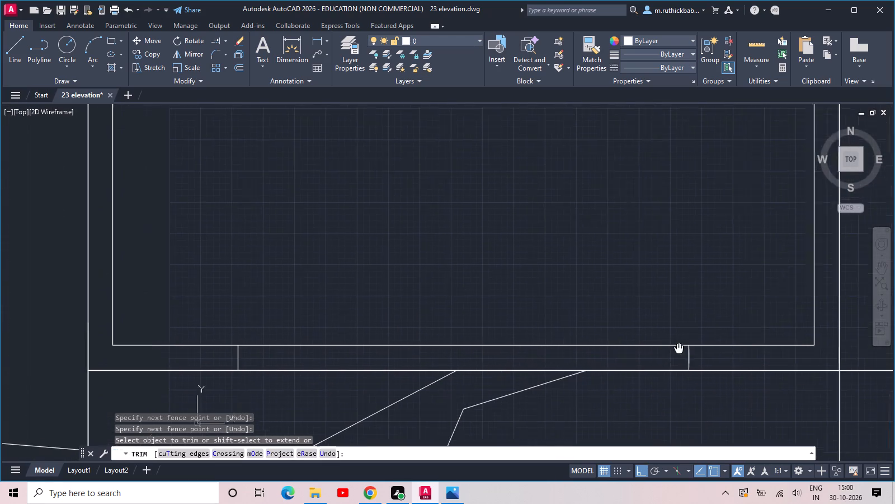
pyautogui.moveTo(684, 348); pyautogui.dragTo(693, 345, button='middle')
pyautogui.scroll(-3, 472, 364)
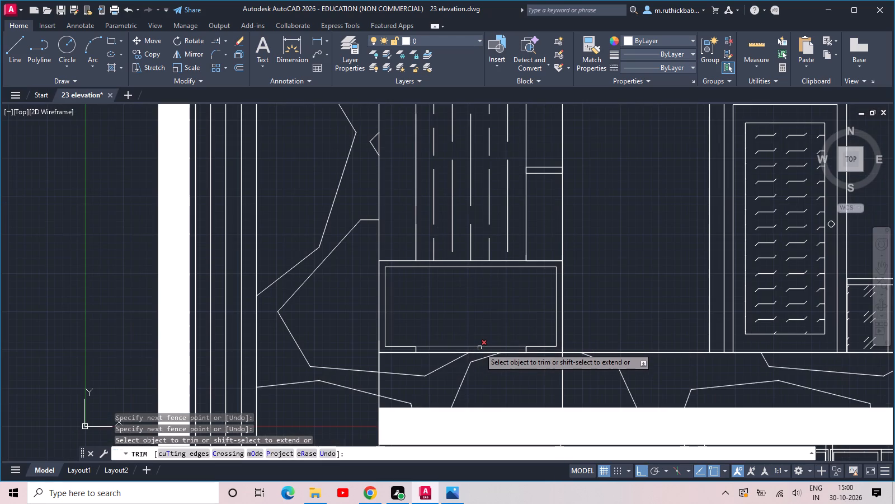
pyautogui.click(479, 348)
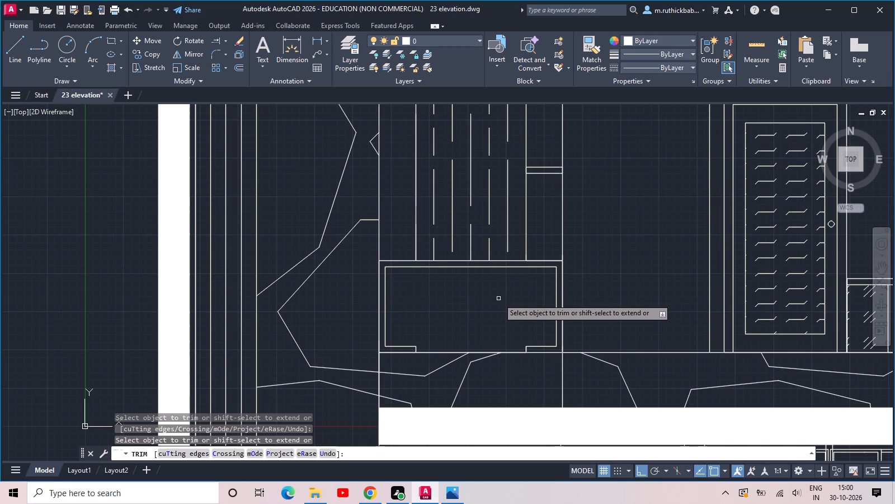
pyautogui.press('`')
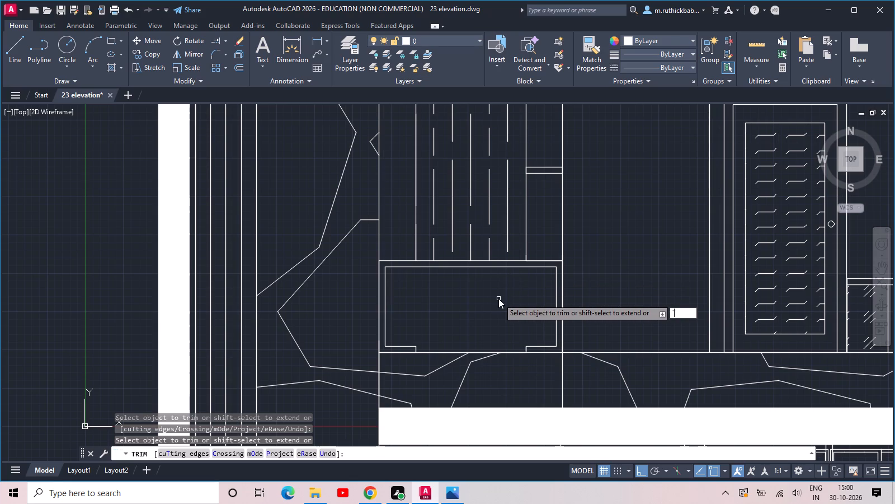
pyautogui.press('Escape')
# Save the drawing.
pyautogui.hotkey('ctrl', 's')
pyautogui.hotkey('ctrl', 's')
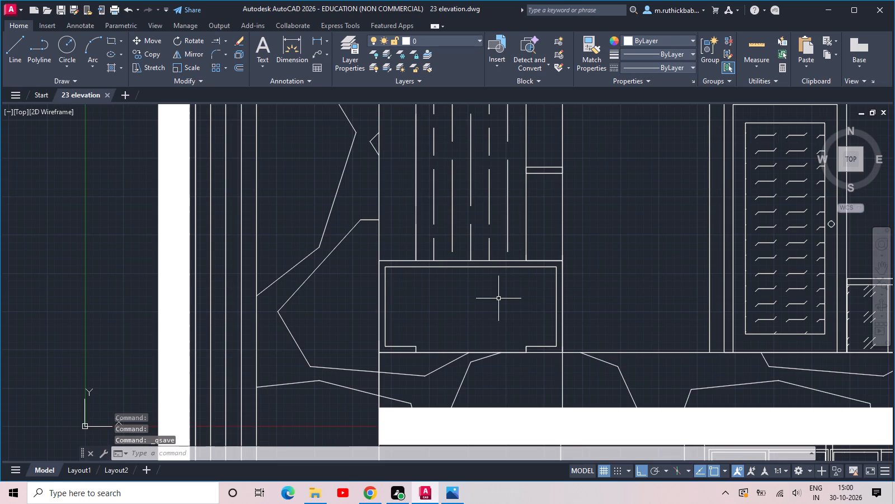
# Explode the plain rectangle above the roof slab beside the top of the solid frame.
pyautogui.scroll(-2, 376, 348)
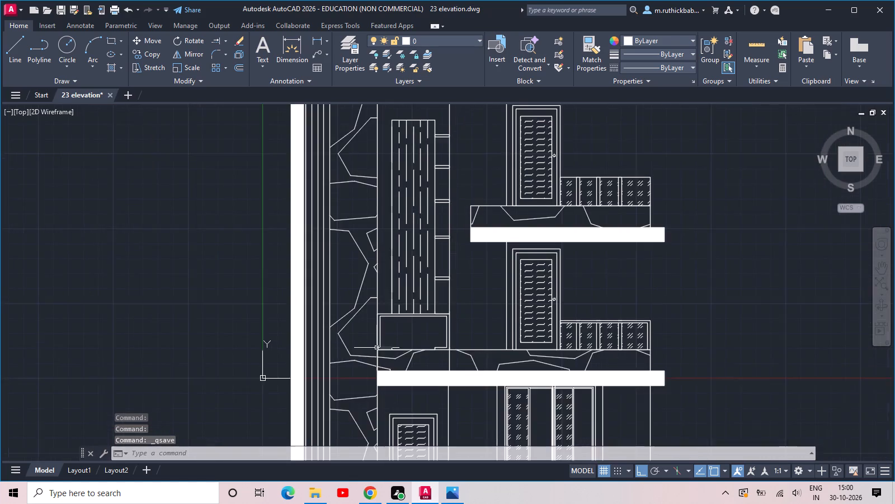
pyautogui.moveTo(376, 348); pyautogui.dragTo(345, 418, button='middle')
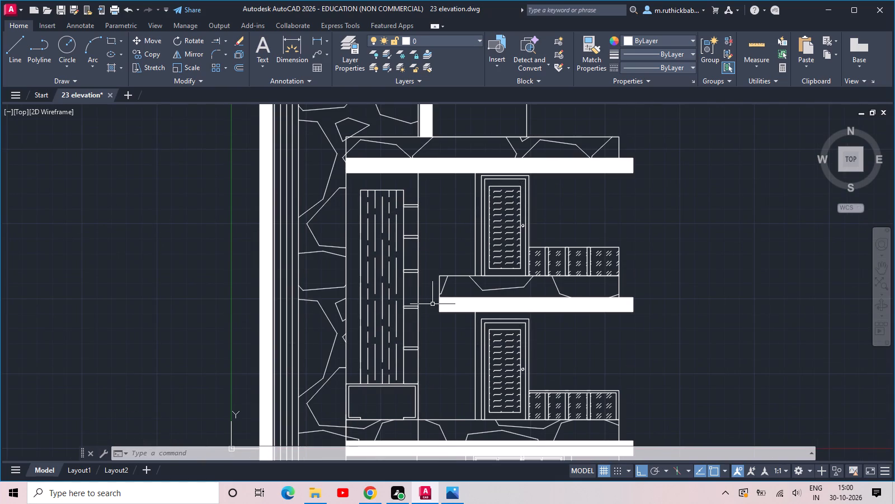
pyautogui.moveTo(427, 295); pyautogui.dragTo(430, 334, button='middle')
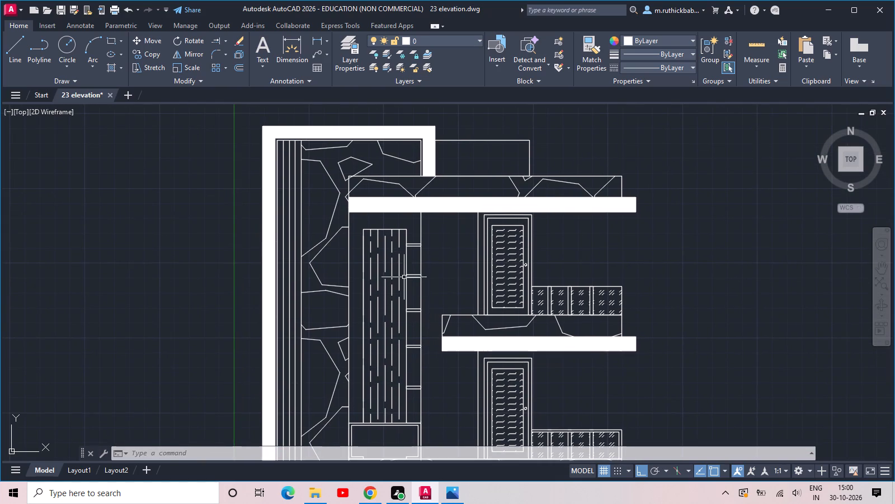
pyautogui.moveTo(399, 275); pyautogui.dragTo(405, 339, button='middle')
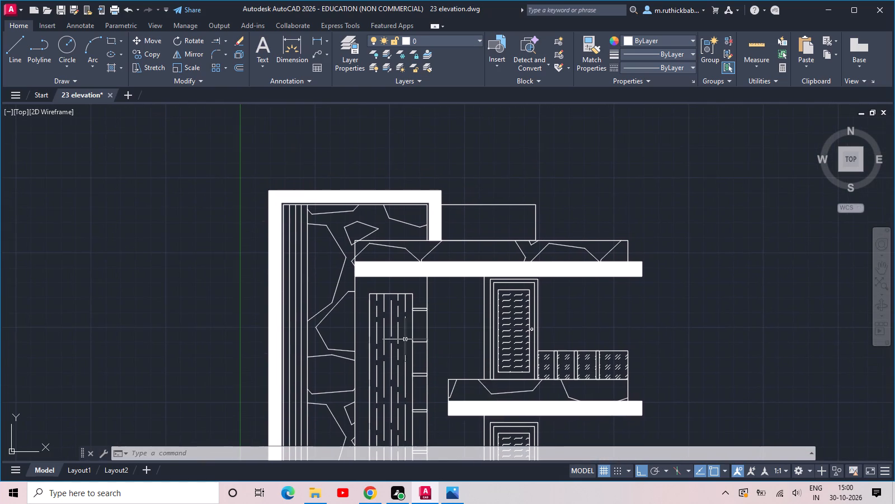
pyautogui.scroll(1, 404, 297)
pyautogui.moveTo(423, 235); pyautogui.dragTo(406, 322, button='middle')
pyautogui.scroll(1, 507, 248)
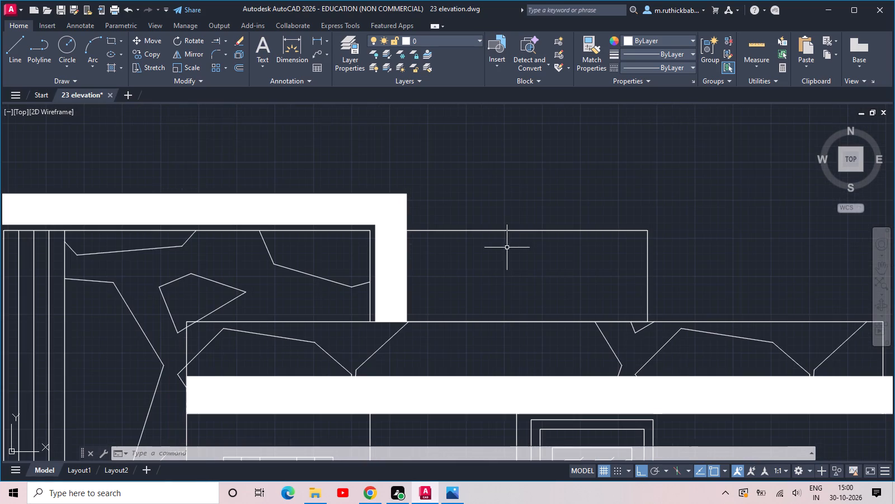
pyautogui.scroll(1, 597, 236)
pyautogui.moveTo(688, 216); pyautogui.dragTo(686, 223)
pyautogui.click(642, 264)
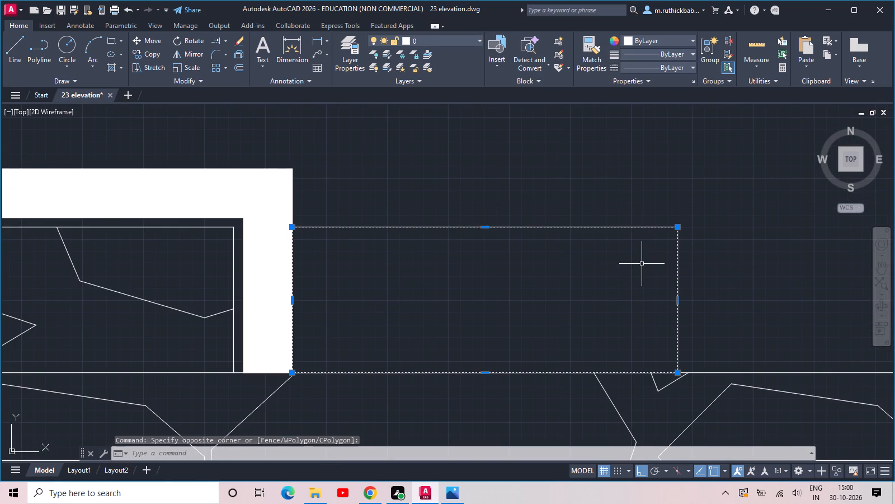
pyautogui.write('x')
pyautogui.press('space')
# Join the exploded rectangle's top and outer side lines into one object.
pyautogui.click(713, 266)
pyautogui.click(621, 198)
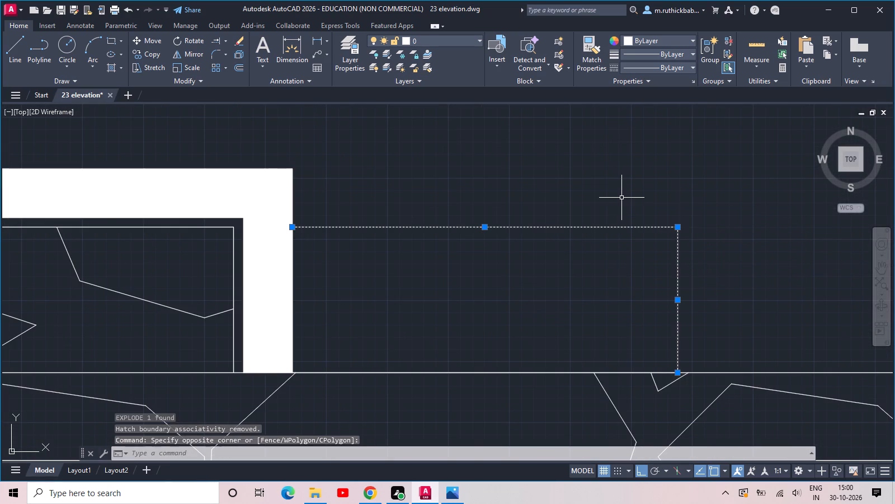
pyautogui.press('k')
pyautogui.press('BackSpace')
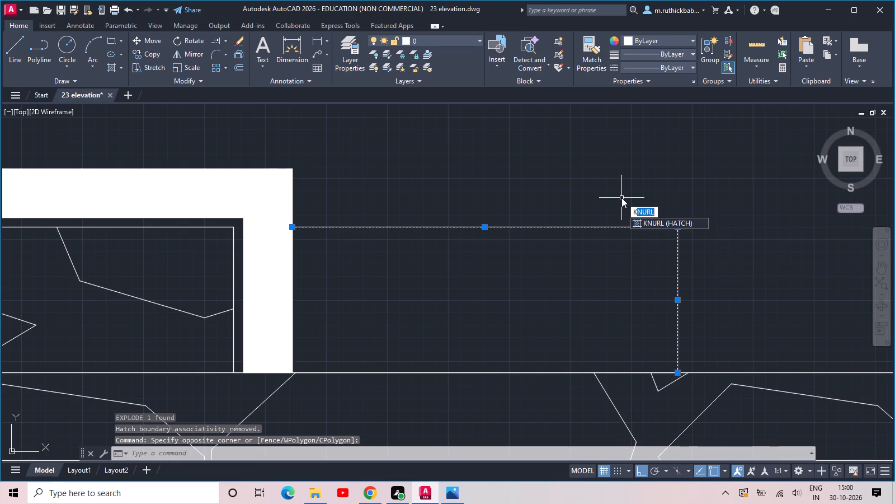
pyautogui.write('j')
pyautogui.press('space')
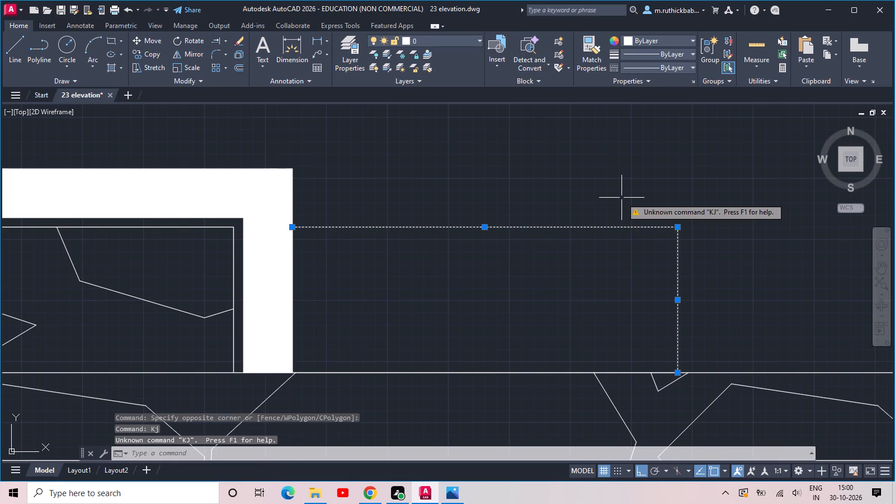
pyautogui.write('j')
pyautogui.press('space')
# Offset the joined rooftop outline 4 inches inward.
pyautogui.write('off')
pyautogui.press('space')
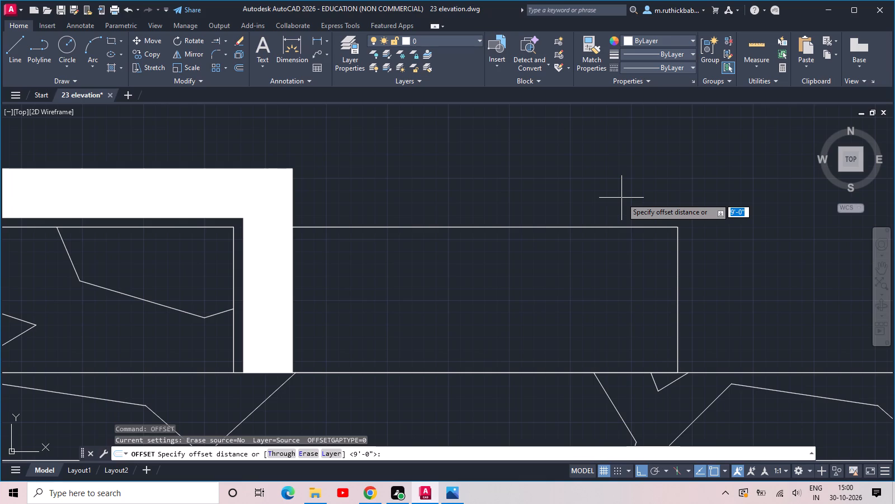
pyautogui.write('4')
pyautogui.press('space')
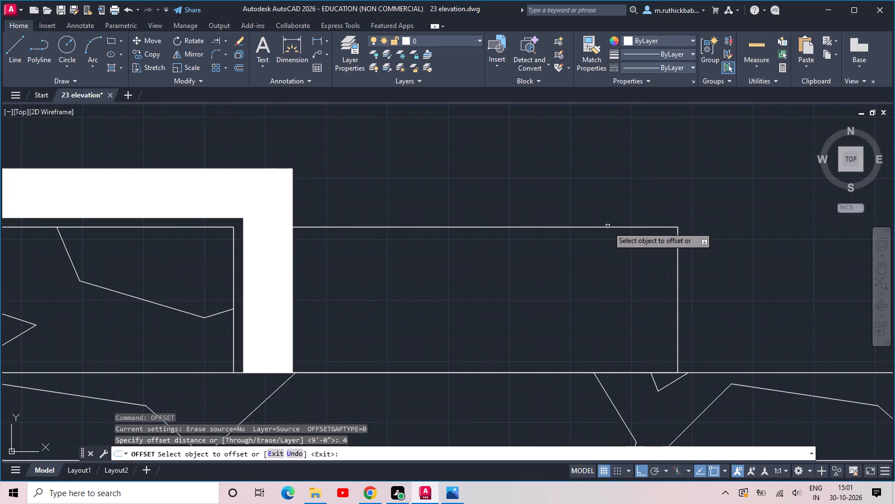
pyautogui.click(609, 227)
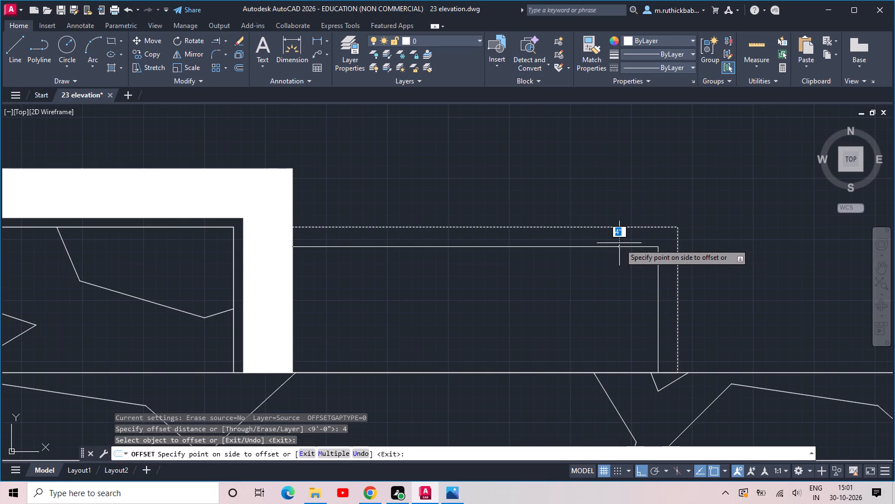
pyautogui.click(619, 243)
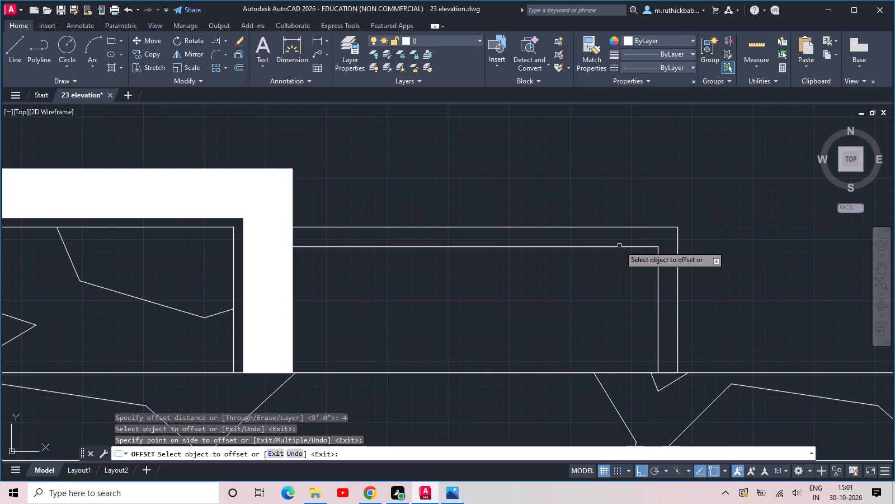
# Offset the inner rooftop outline 2 inches outward, offset that middle outline 1 inch inward, and finish offsetting.
pyautogui.click(620, 246)
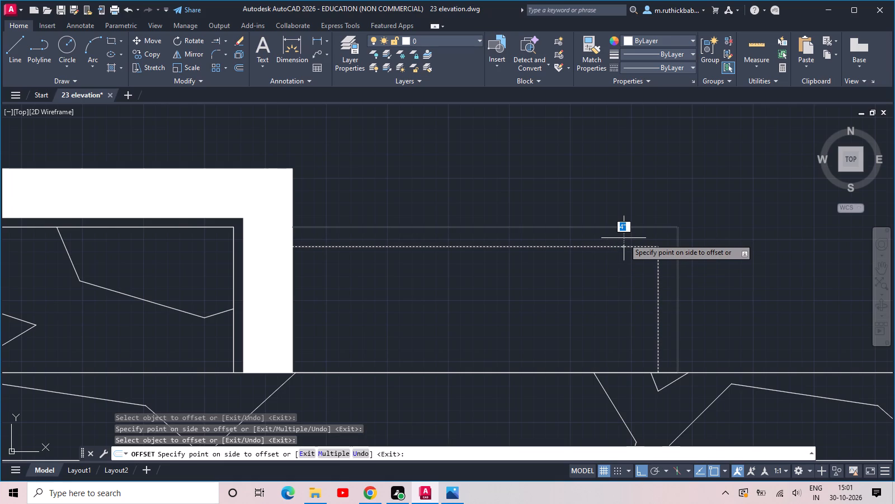
pyautogui.write('2')
pyautogui.press('space')
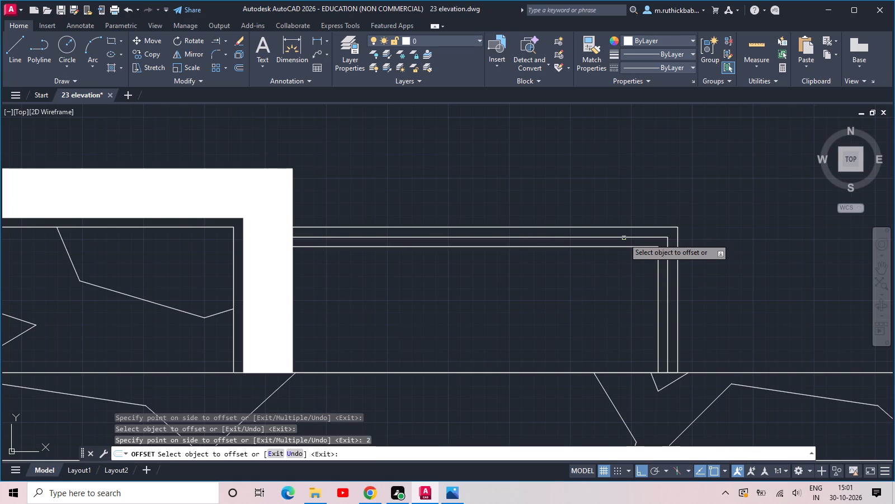
pyautogui.scroll(3, 635, 213)
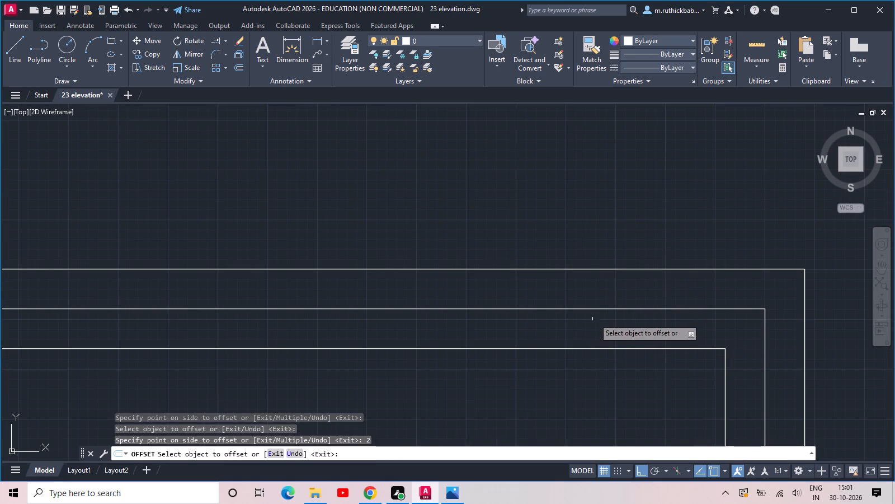
pyautogui.click(598, 311)
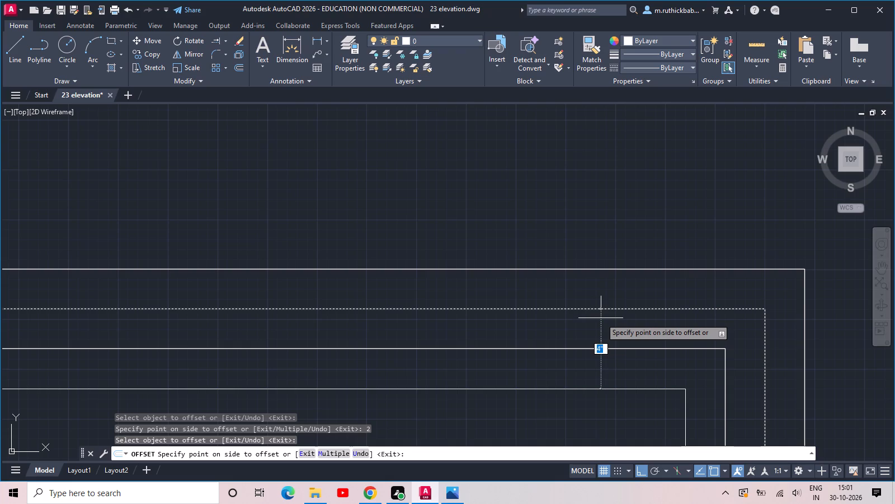
pyautogui.write('1')
pyautogui.press('space')
pyautogui.press('Escape')
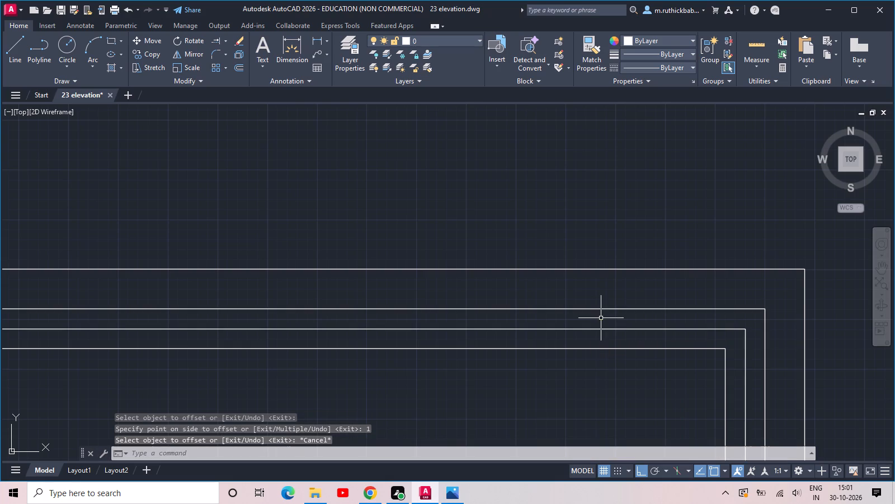
# Examine the layered rooftop outline, the floors below it and the whole elevation.
pyautogui.scroll(-2, 608, 314)
pyautogui.moveTo(621, 340); pyautogui.dragTo(686, 204, button='middle')
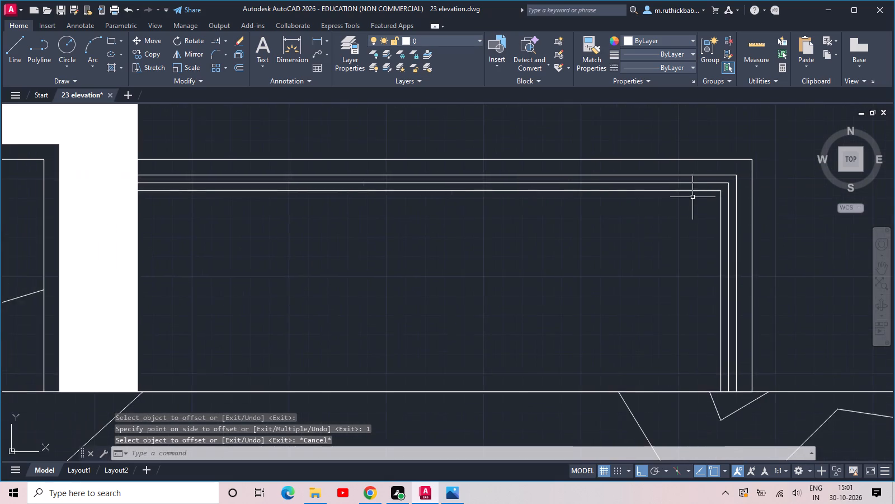
pyautogui.scroll(-1, 568, 258)
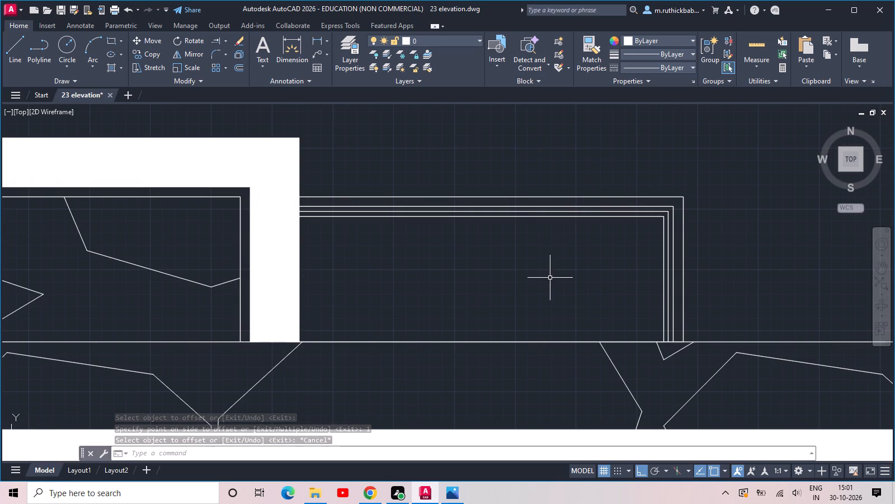
pyautogui.scroll(-1, 551, 273)
pyautogui.moveTo(552, 272); pyautogui.dragTo(655, 102, button='middle')
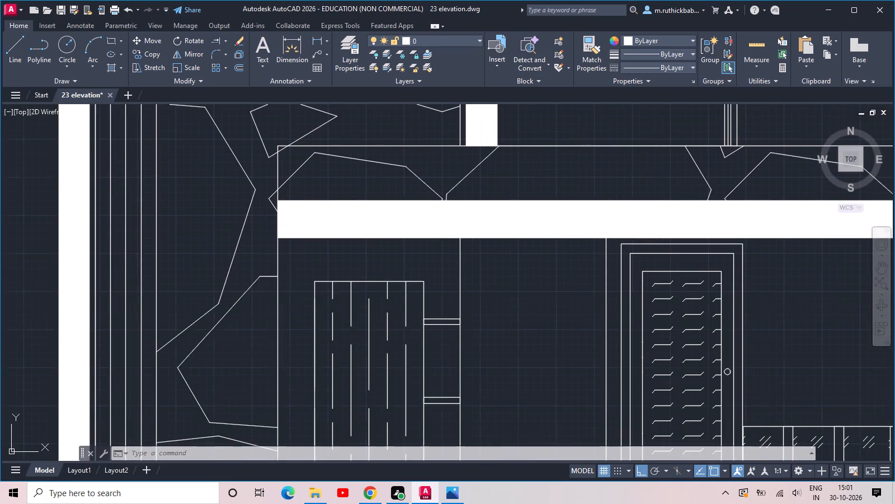
pyautogui.scroll(-2, 611, 226)
pyautogui.moveTo(616, 255); pyautogui.dragTo(579, 204, button='middle')
pyautogui.scroll(-2, 599, 263)
pyautogui.moveTo(603, 324); pyautogui.dragTo(596, 293, button='middle')
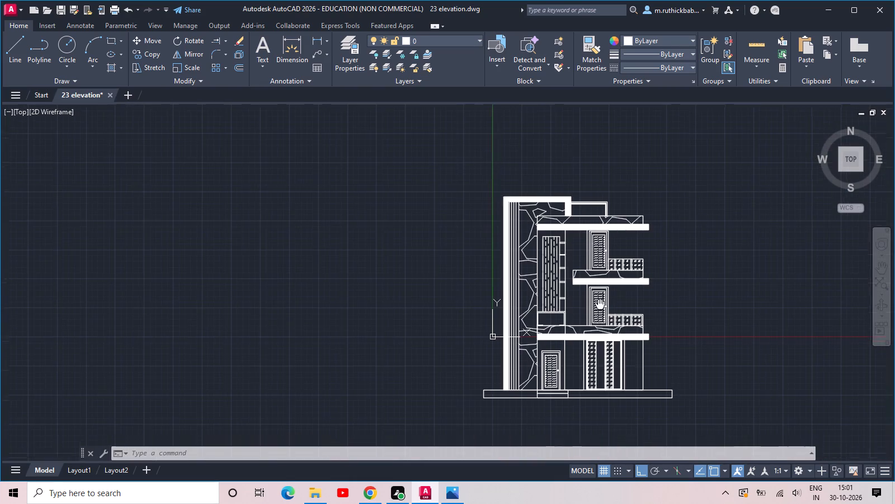
# Fill the ground-floor wall panels on both sides of the sliding glass doors with a SOLID hatch.
pyautogui.moveTo(596, 293); pyautogui.dragTo(567, 251, button='middle')
pyautogui.scroll(3, 569, 333)
pyautogui.moveTo(503, 307); pyautogui.dragTo(525, 376, button='middle')
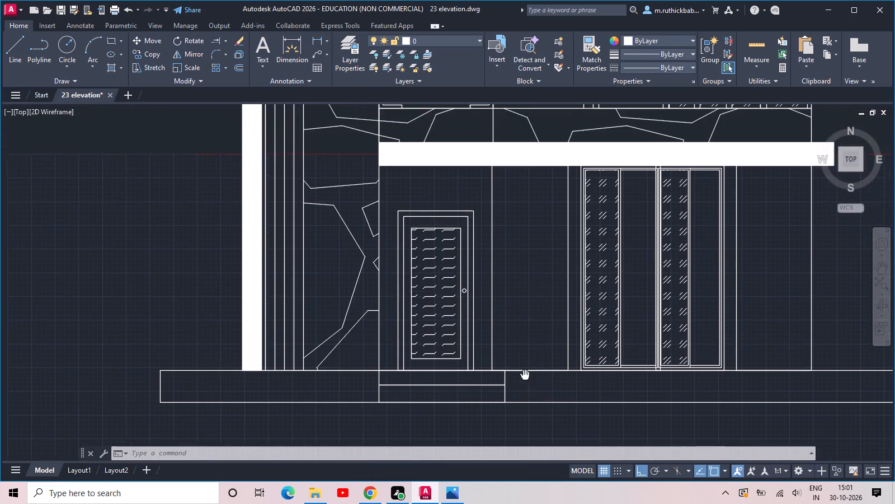
pyautogui.scroll(-1, 540, 334)
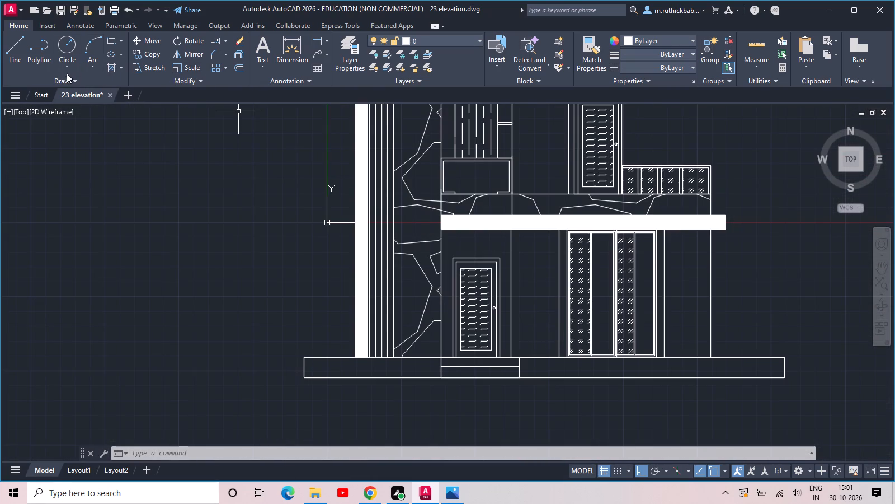
pyautogui.click(122, 67)
pyautogui.click(117, 83)
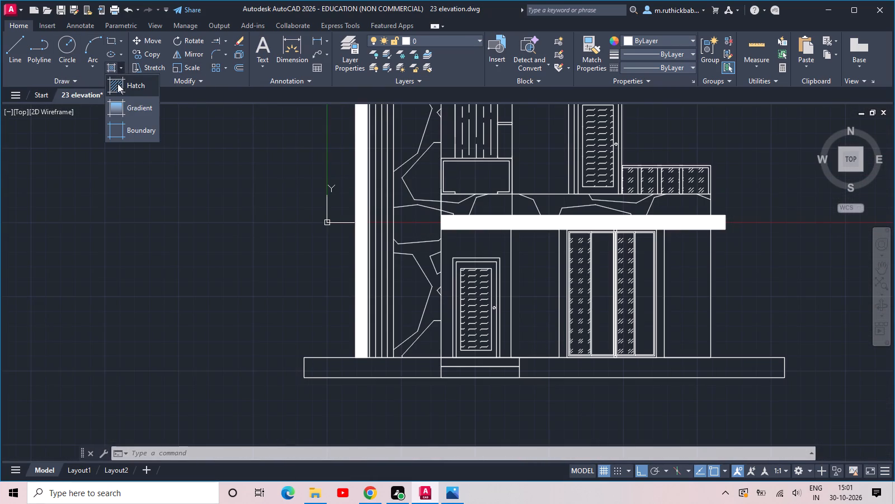
pyautogui.scroll(2, 121, 57)
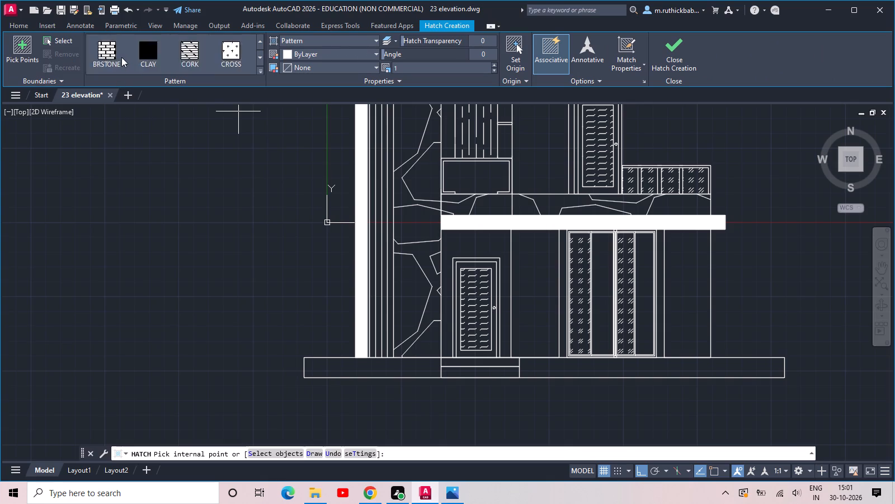
pyautogui.scroll(11, 121, 57)
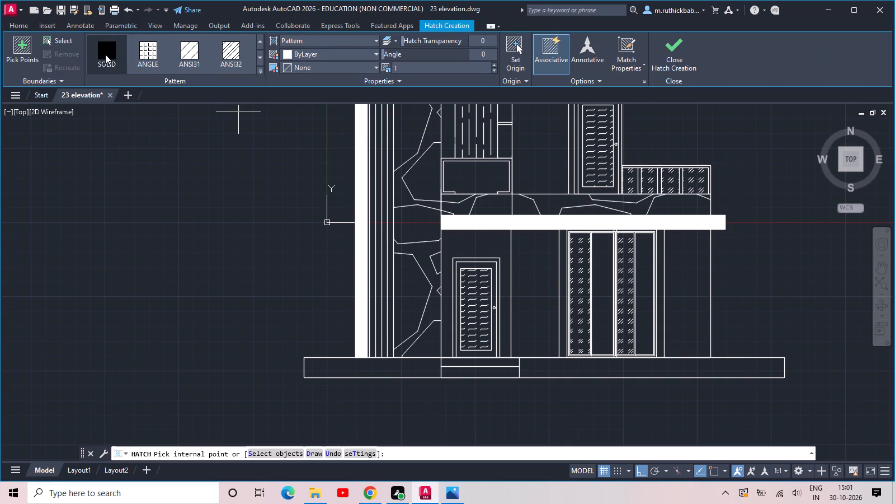
pyautogui.click(105, 54)
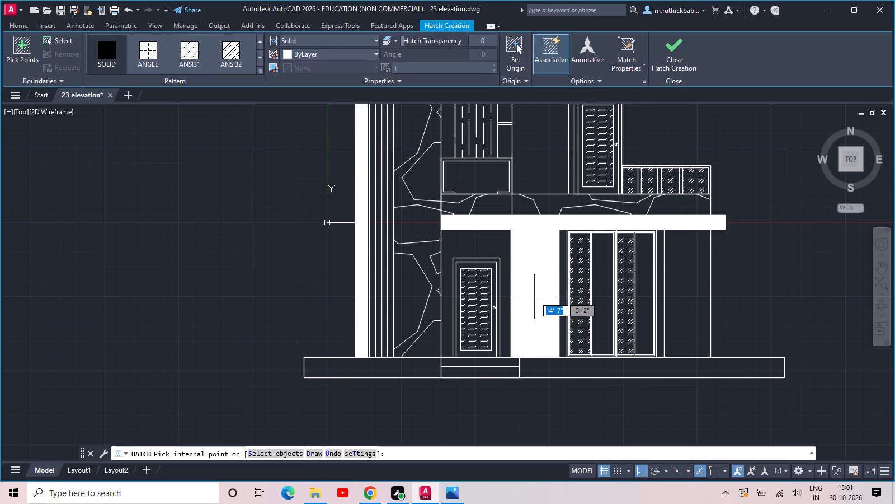
pyautogui.click(534, 296)
pyautogui.click(699, 274)
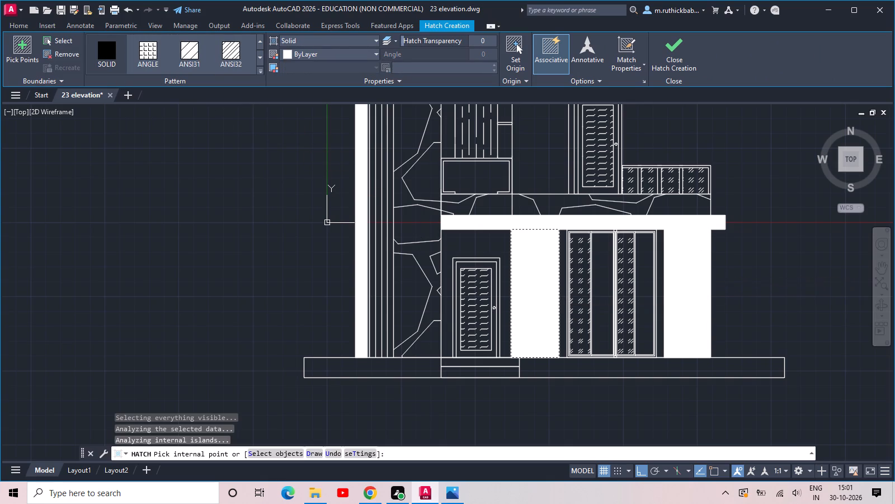
# Add the upper-floor wall strip beside the two balcony doors to the solid hatch and finish hatching.
pyautogui.scroll(-2, 699, 272)
pyautogui.scroll(2, 648, 218)
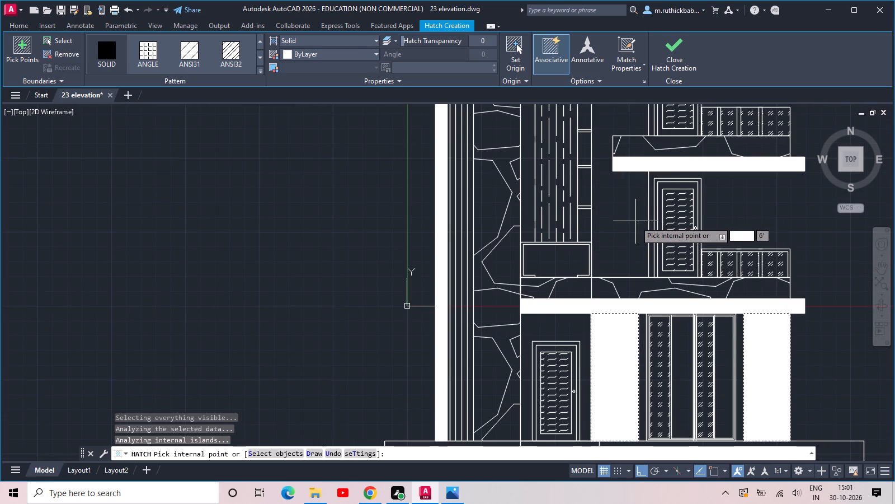
pyautogui.click(635, 221)
pyautogui.scroll(-2, 634, 221)
pyautogui.moveTo(629, 213); pyautogui.dragTo(614, 297, button='middle')
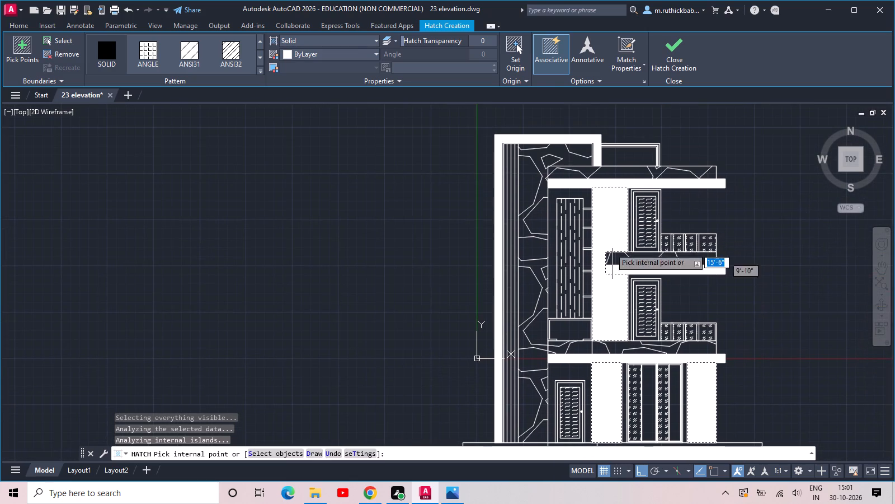
pyautogui.scroll(-1, 752, 237)
pyautogui.press('Return')
# Fill the box panel below the tall slatted window with a solid hatch.
pyautogui.press('Return')
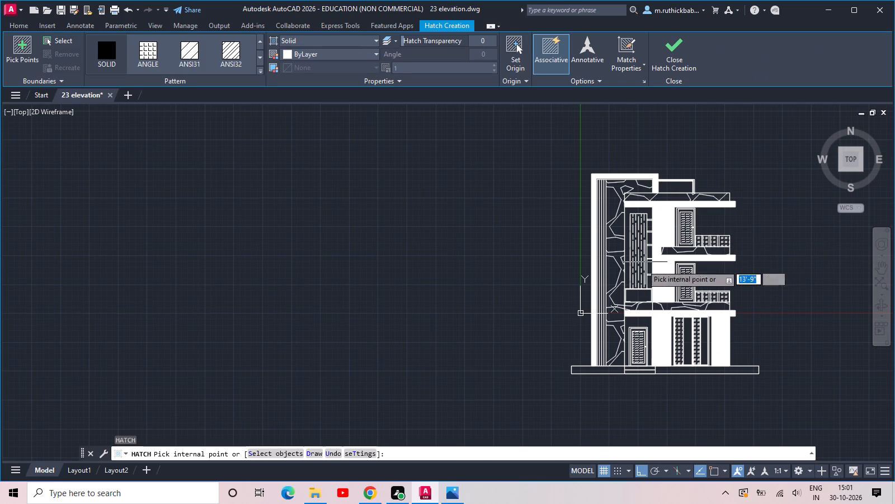
pyautogui.moveTo(605, 328); pyautogui.dragTo(478, 279, button='middle')
pyautogui.scroll(3, 521, 236)
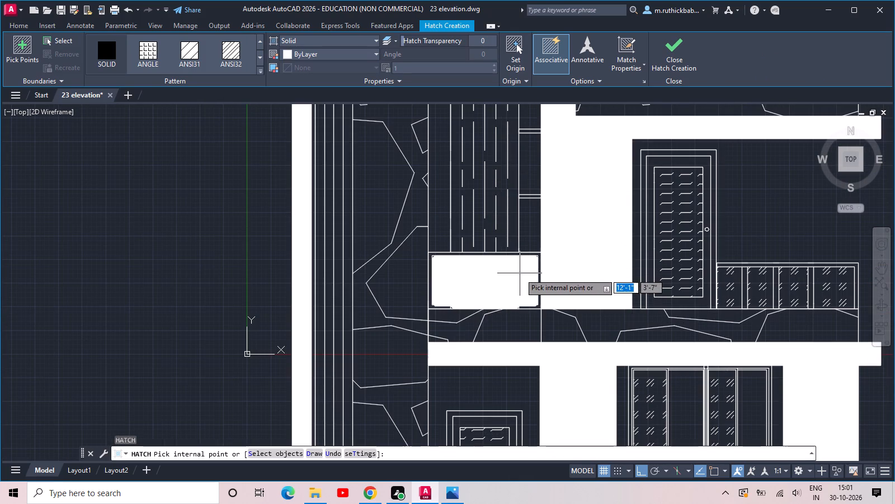
pyautogui.click(510, 278)
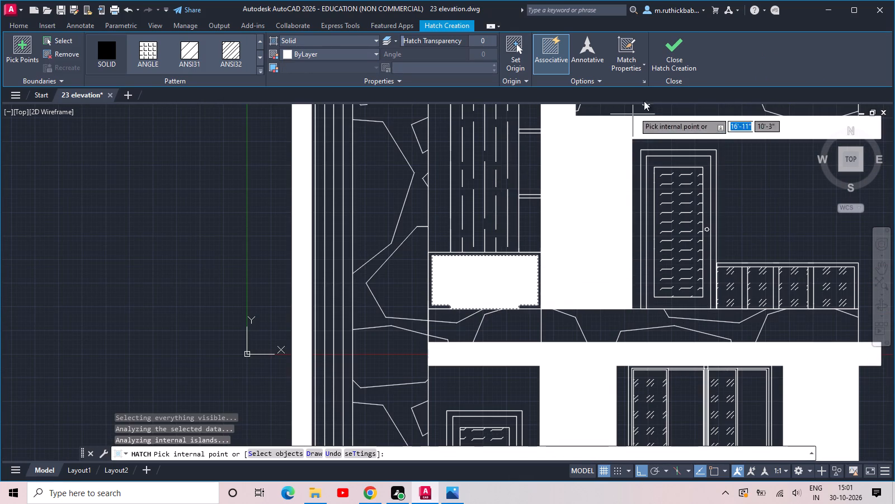
pyautogui.click(673, 54)
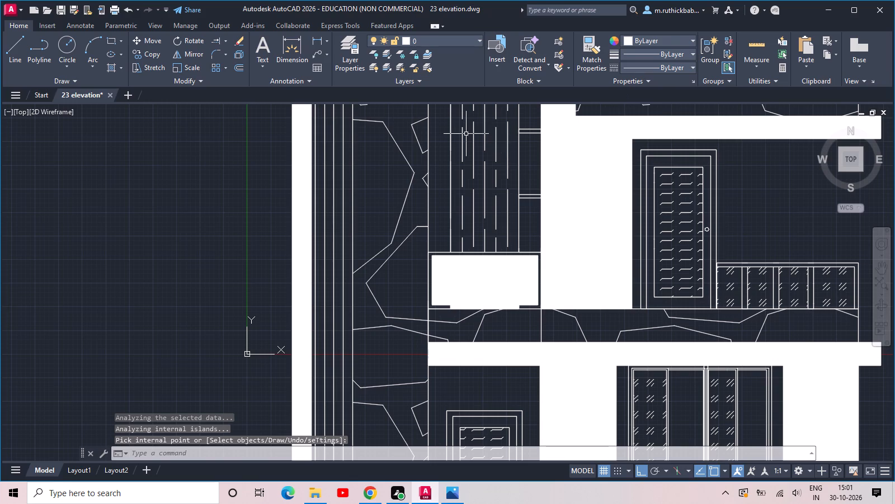
# Hatch the wall around the ground-floor entrance door with the AR-HBONE pattern at scale 1.
pyautogui.scroll(-2, 463, 135)
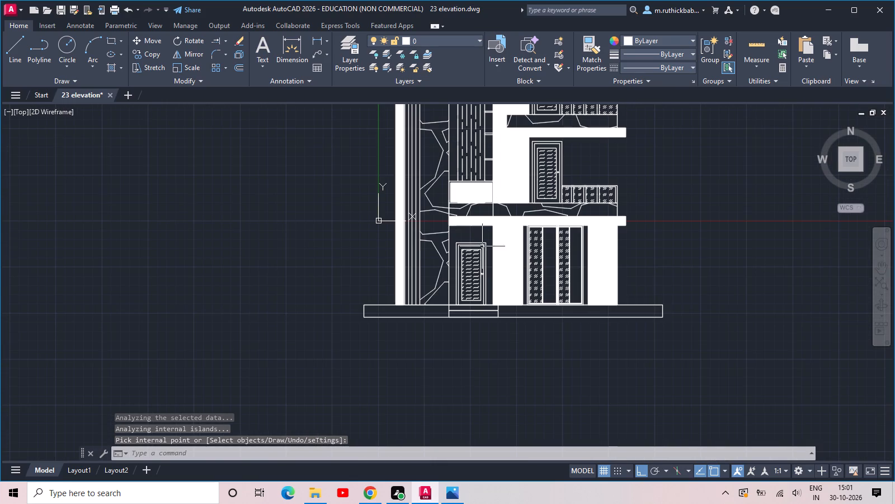
pyautogui.scroll(2, 459, 278)
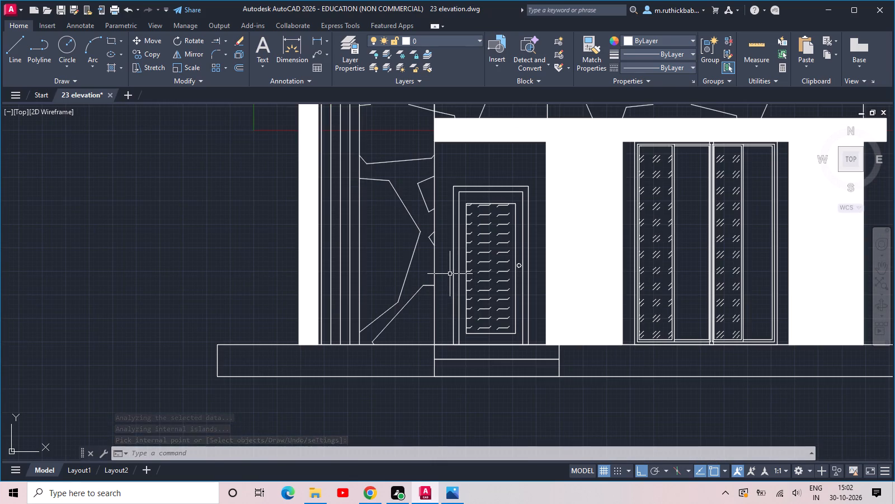
pyautogui.scroll(-1, 389, 243)
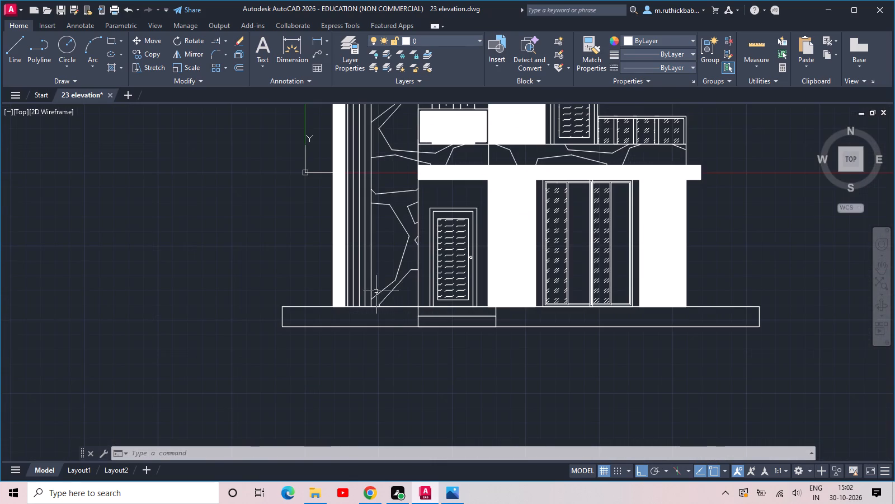
pyautogui.click(119, 69)
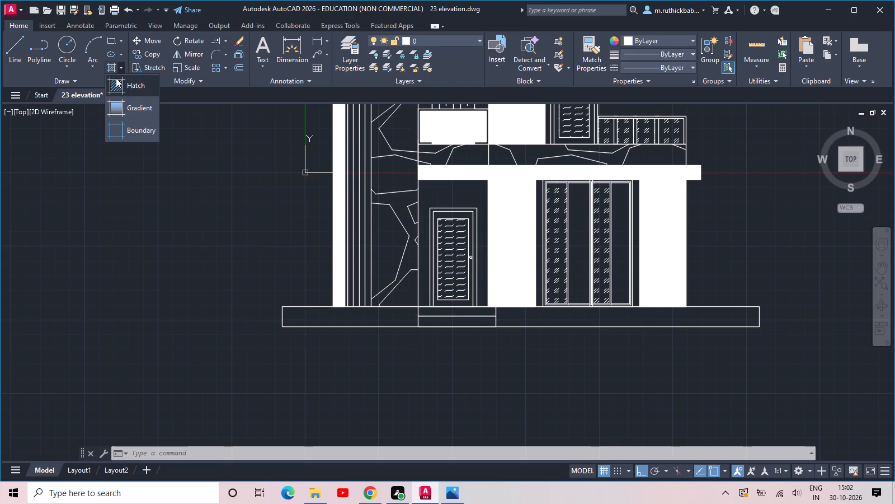
pyautogui.click(122, 85)
pyautogui.scroll(3, 164, 52)
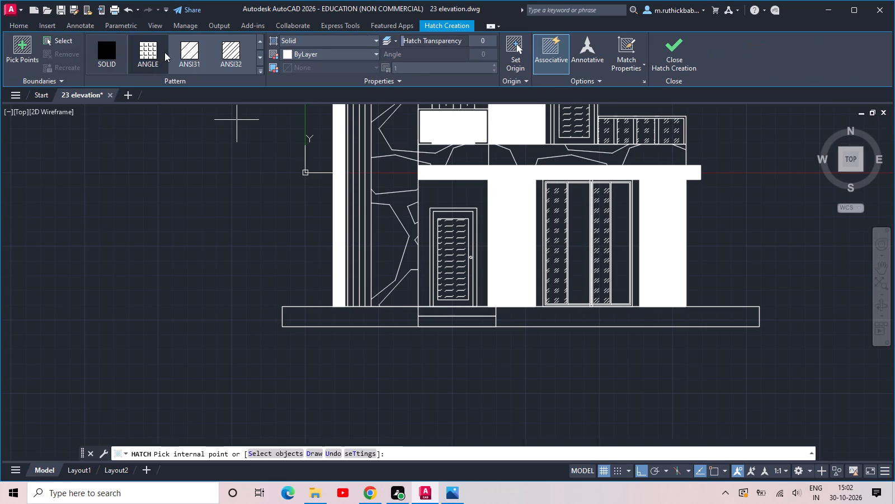
pyautogui.scroll(-13, 164, 52)
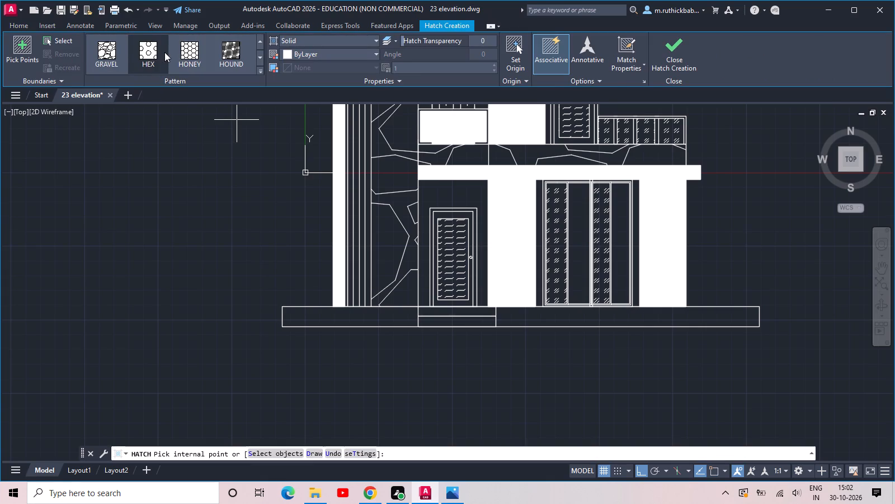
pyautogui.scroll(-6, 164, 52)
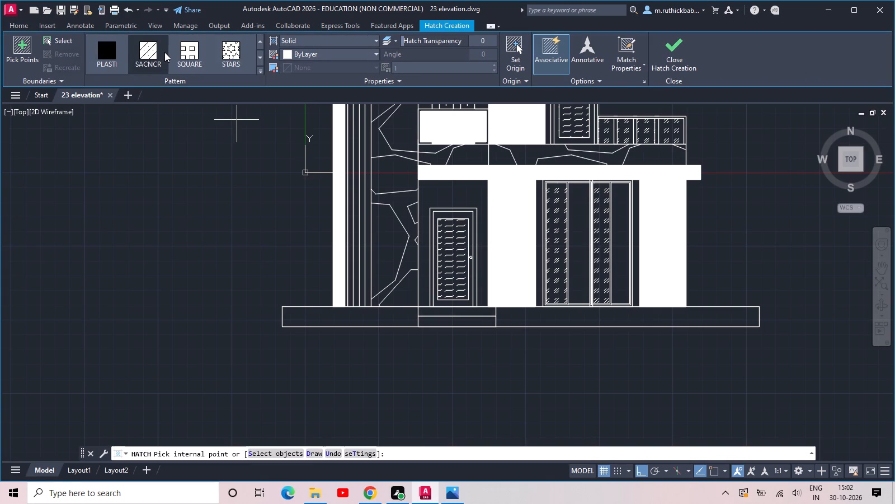
pyautogui.scroll(-2, 164, 52)
pyautogui.scroll(10, 164, 52)
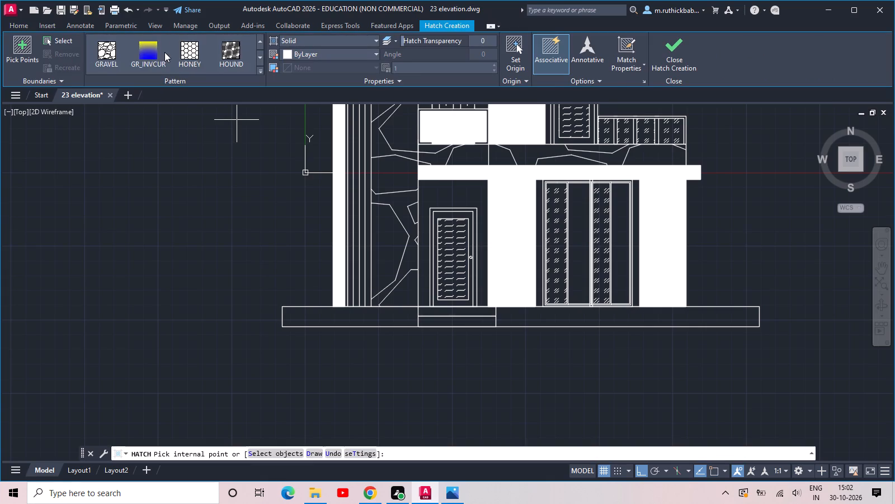
pyautogui.scroll(7, 164, 52)
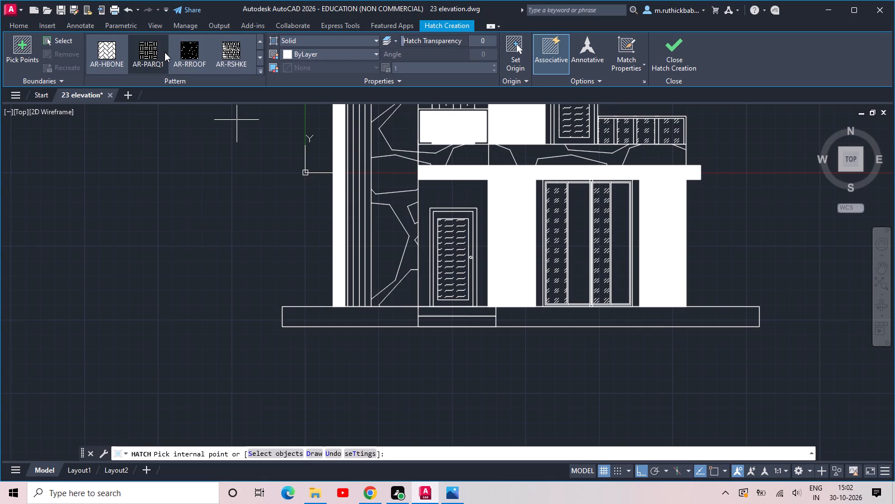
pyautogui.scroll(-1, 164, 52)
pyautogui.scroll(1, 129, 53)
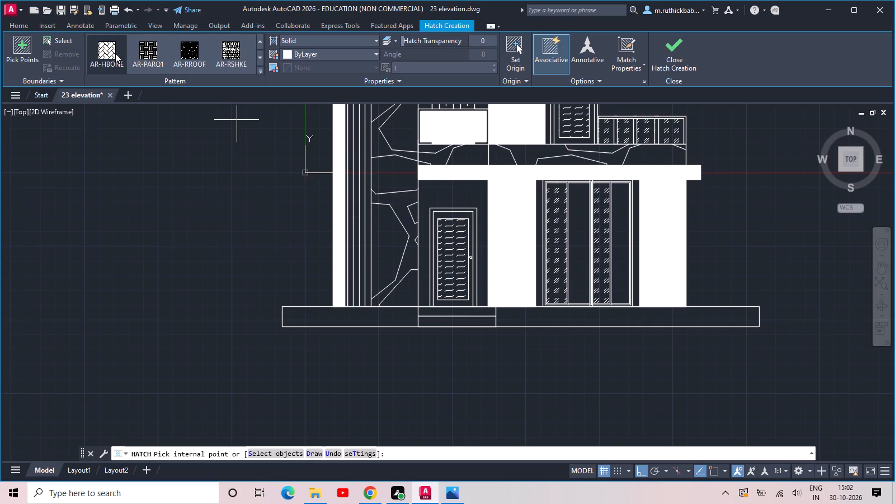
pyautogui.click(112, 53)
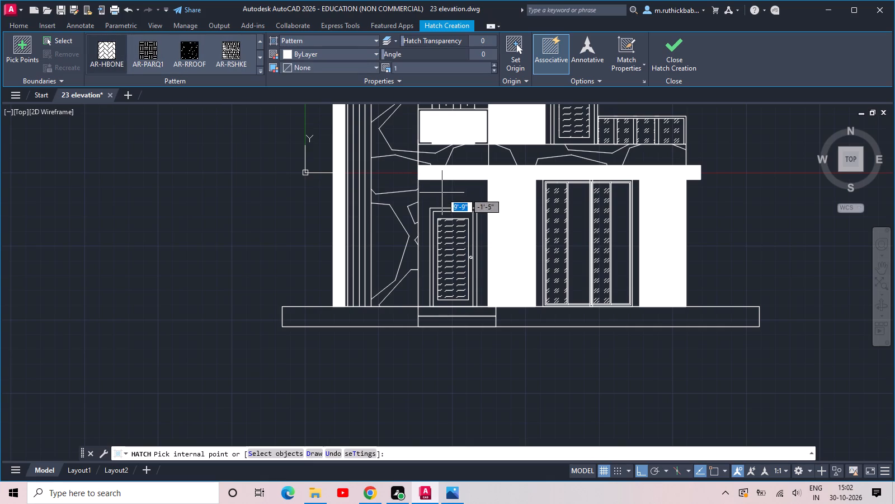
pyautogui.click(442, 193)
pyautogui.moveTo(506, 199); pyautogui.dragTo(521, 305, button='middle')
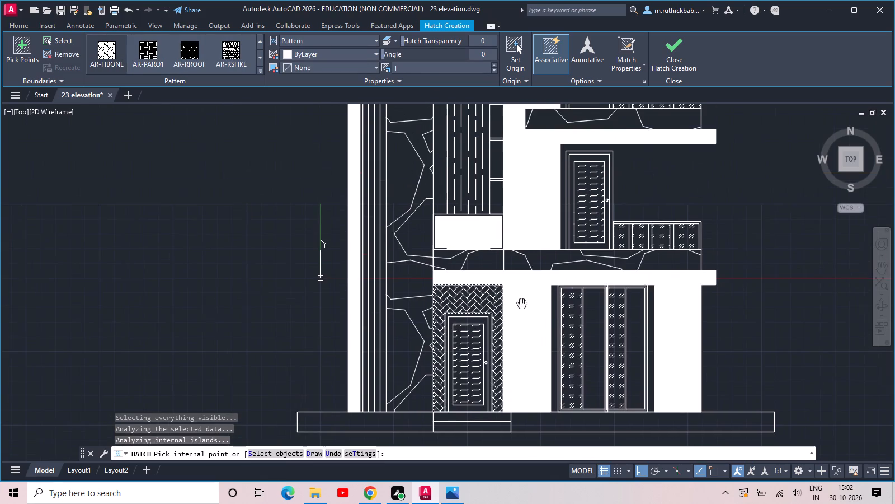
pyautogui.scroll(-2, 651, 177)
pyautogui.moveTo(663, 173); pyautogui.dragTo(607, 230, button='middle')
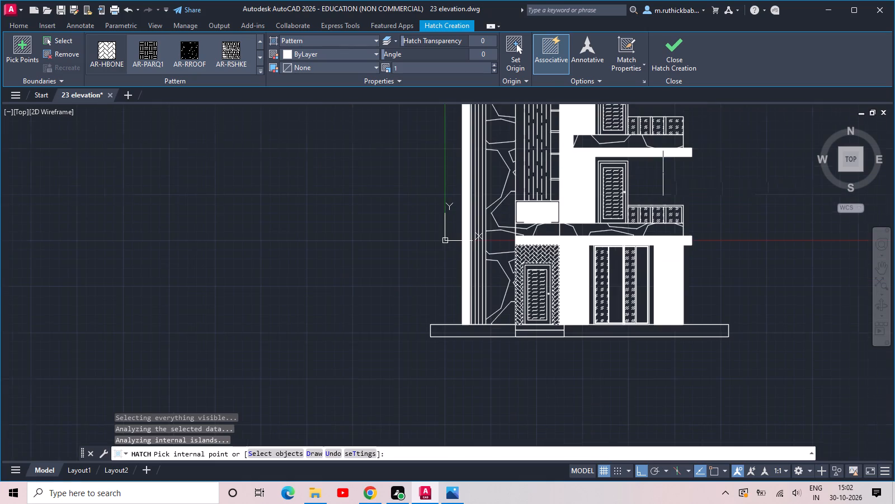
pyautogui.moveTo(607, 230); pyautogui.dragTo(582, 253, button='middle')
pyautogui.click(677, 54)
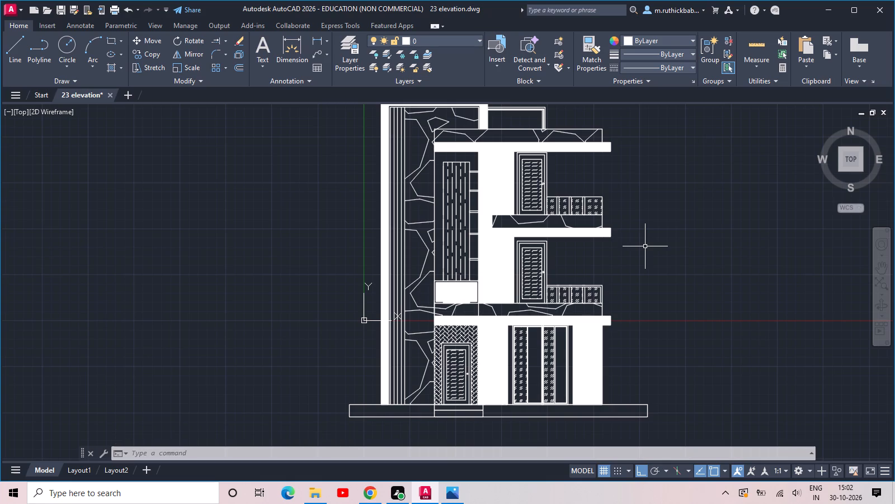
# Examine the filled box panel below the tall window and the hatched surfaces across the elevation.
pyautogui.scroll(-1, 645, 246)
pyautogui.moveTo(645, 246); pyautogui.dragTo(599, 244, button='middle')
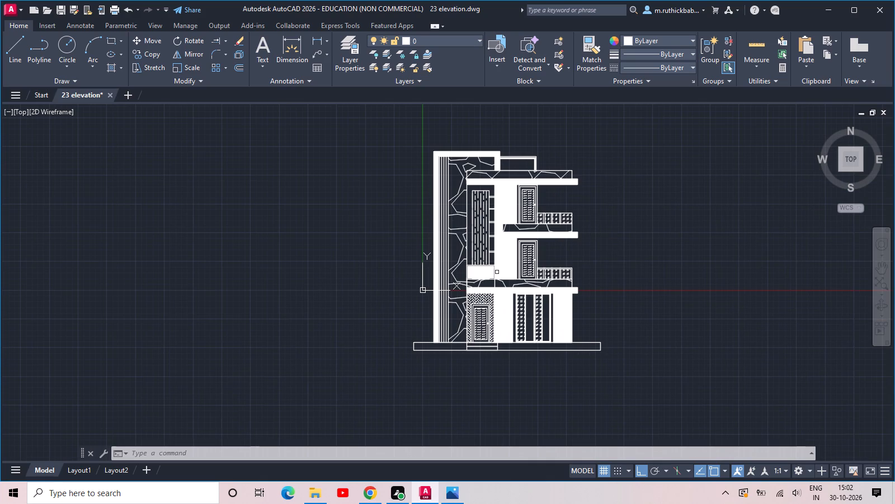
pyautogui.scroll(2, 464, 272)
pyautogui.scroll(4, 512, 265)
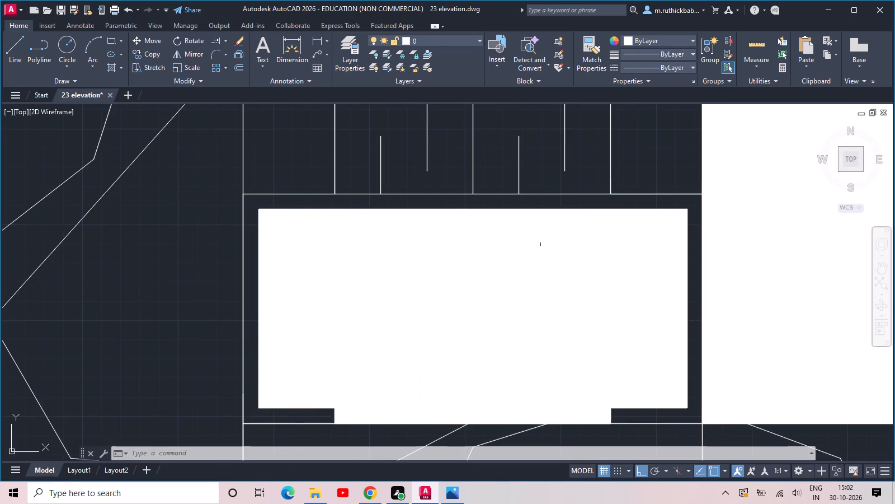
pyautogui.scroll(-2, 526, 246)
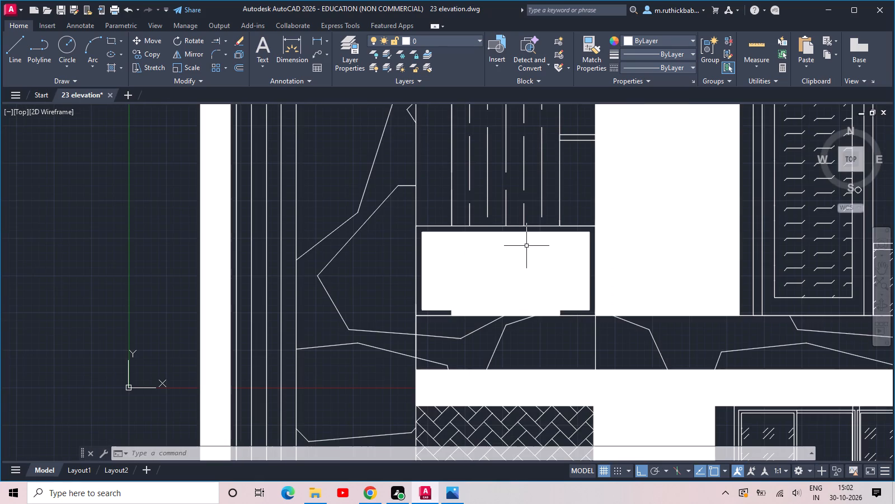
pyautogui.scroll(-1, 526, 246)
pyautogui.moveTo(549, 269); pyautogui.dragTo(399, 208, button='middle')
pyautogui.scroll(-2, 411, 227)
pyautogui.moveTo(537, 285); pyautogui.dragTo(511, 304, button='middle')
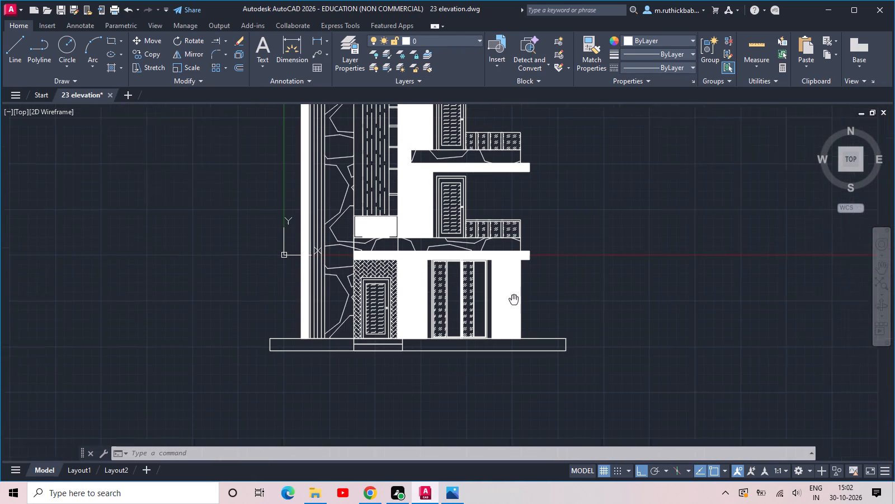
pyautogui.moveTo(511, 304); pyautogui.dragTo(503, 330, button='middle')
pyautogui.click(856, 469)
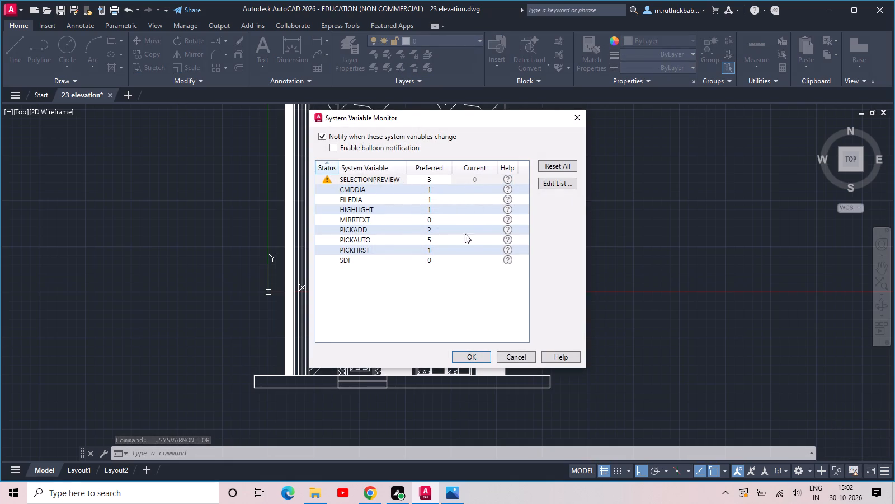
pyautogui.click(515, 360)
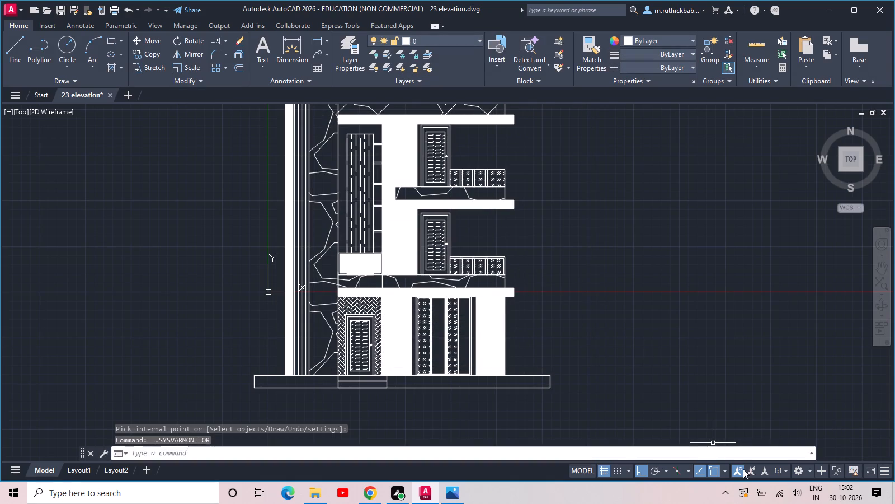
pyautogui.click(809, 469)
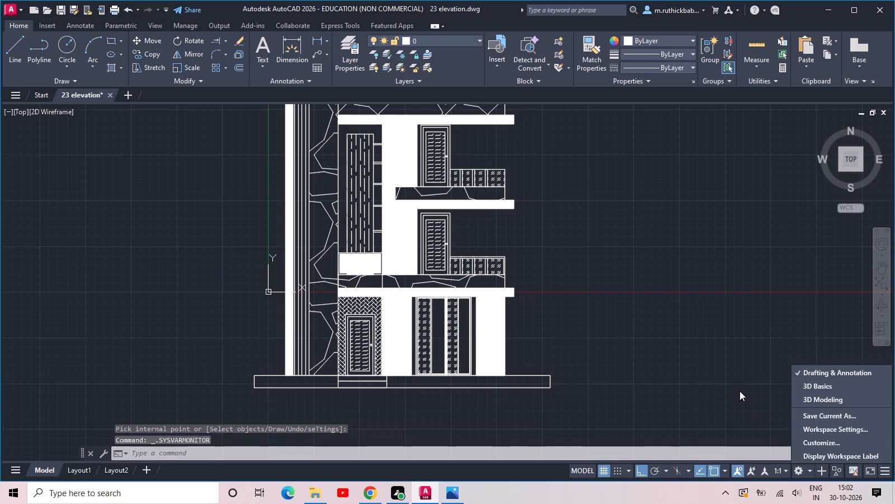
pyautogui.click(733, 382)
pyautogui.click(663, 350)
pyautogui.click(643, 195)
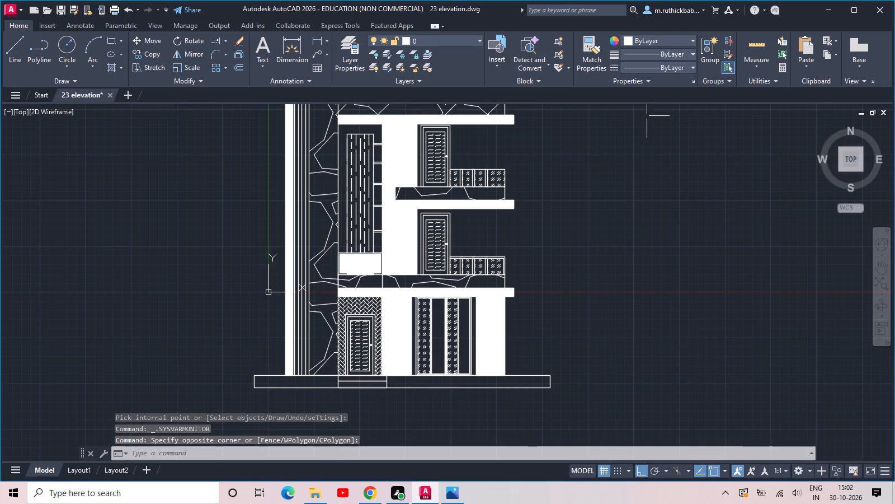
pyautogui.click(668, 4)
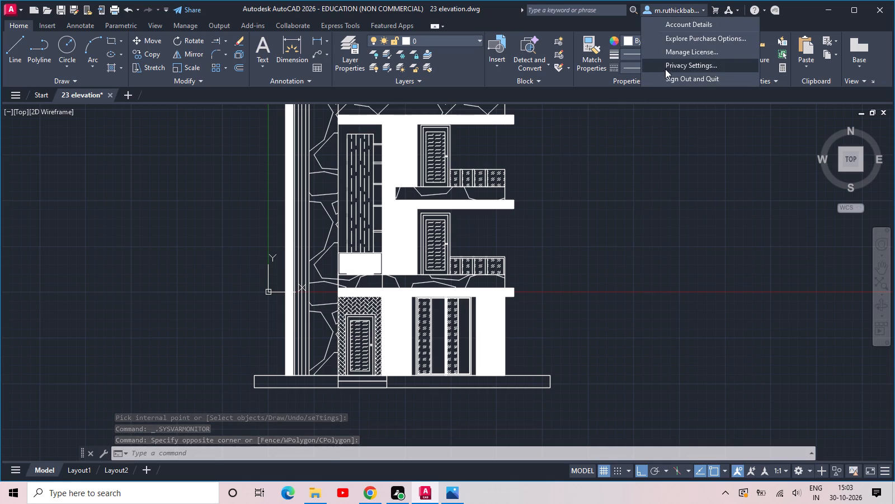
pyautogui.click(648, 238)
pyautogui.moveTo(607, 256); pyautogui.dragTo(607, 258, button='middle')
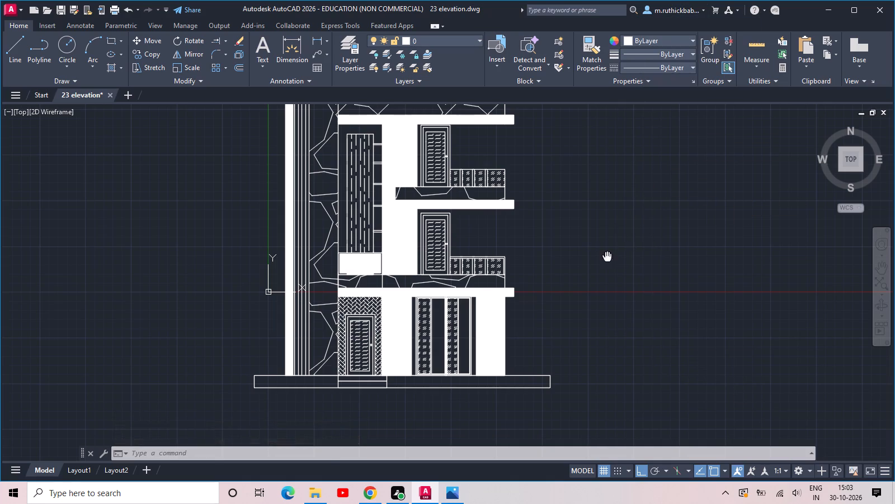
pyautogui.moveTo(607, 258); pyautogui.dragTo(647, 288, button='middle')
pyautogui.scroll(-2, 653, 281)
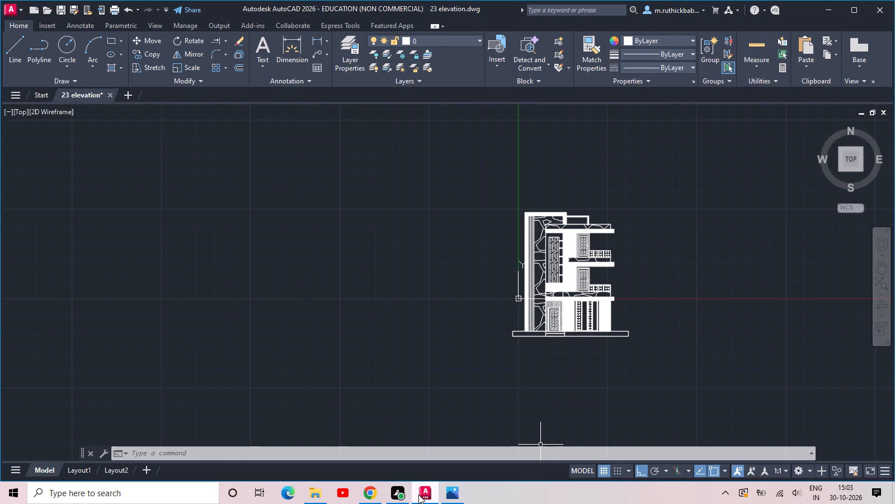
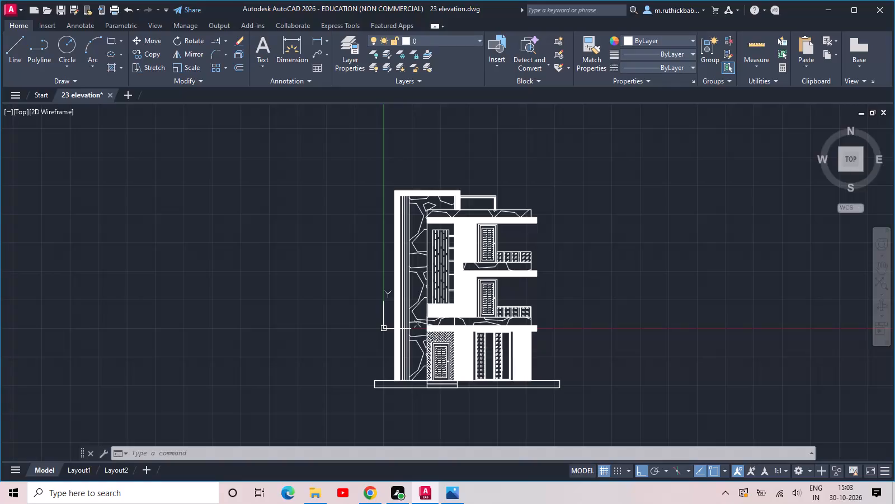
# Save the 23 elevation drawing.
pyautogui.hotkey('ctrl', 's')
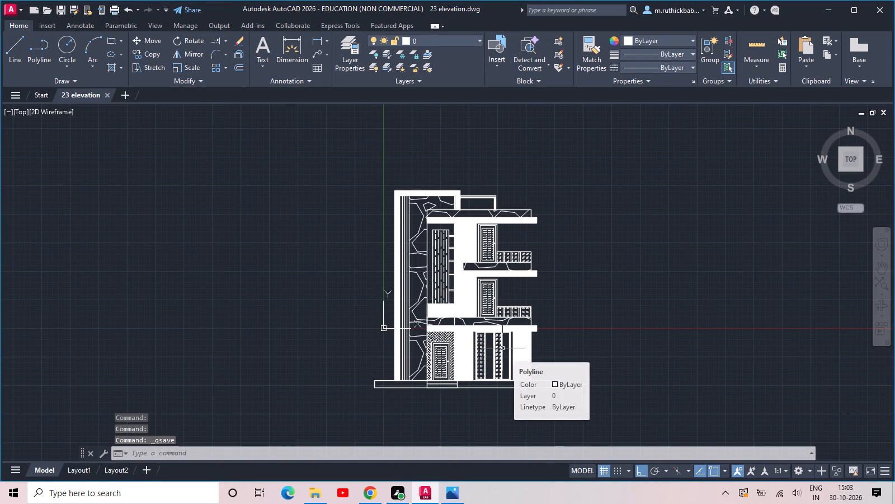
# Set up a plot with the DWF6 ePlot.pc3 plotter on ISO A4 (210.00 x 297.00 MM) paper, centred on the sheet.
pyautogui.hotkey('ctrl', 'p')
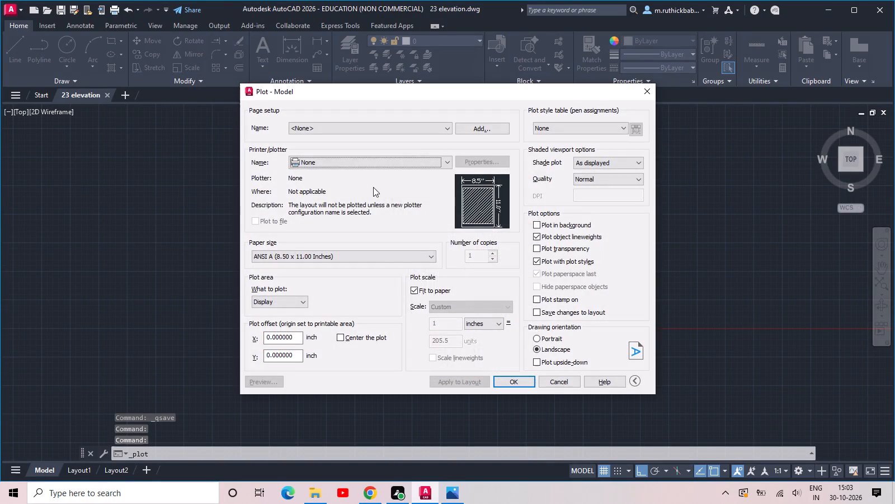
pyautogui.click(361, 165)
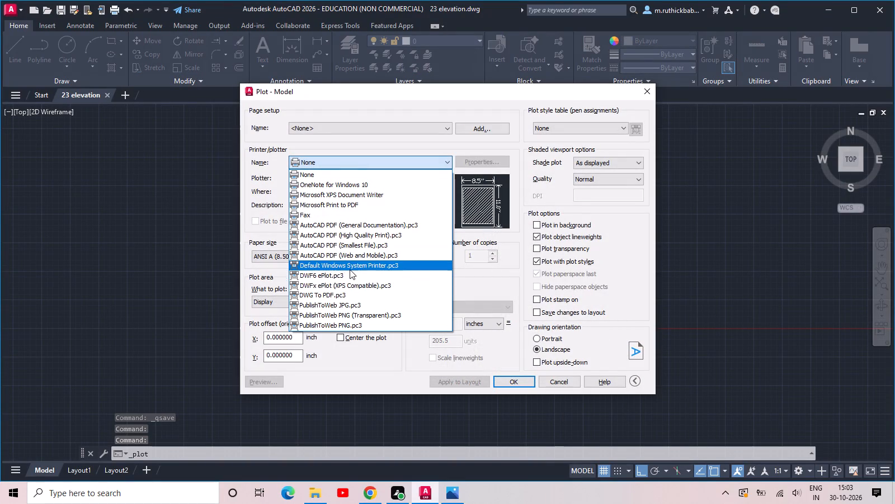
pyautogui.click(349, 278)
pyautogui.click(335, 258)
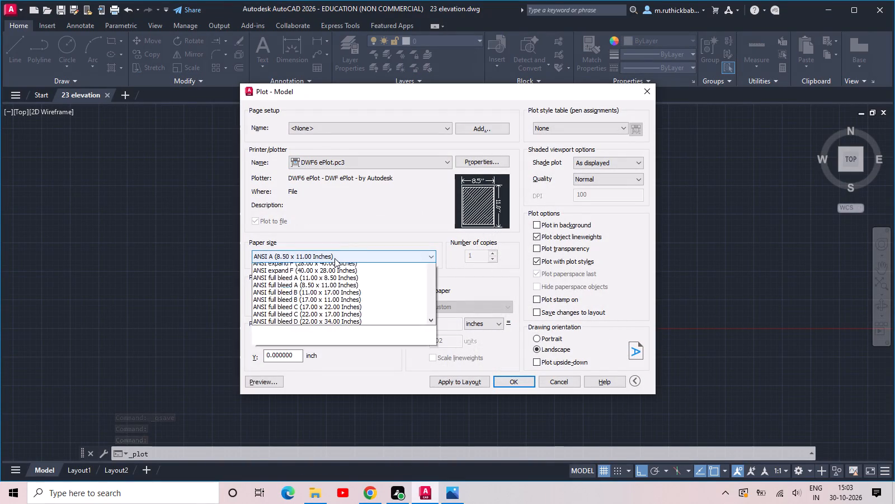
pyautogui.scroll(-5, 309, 423)
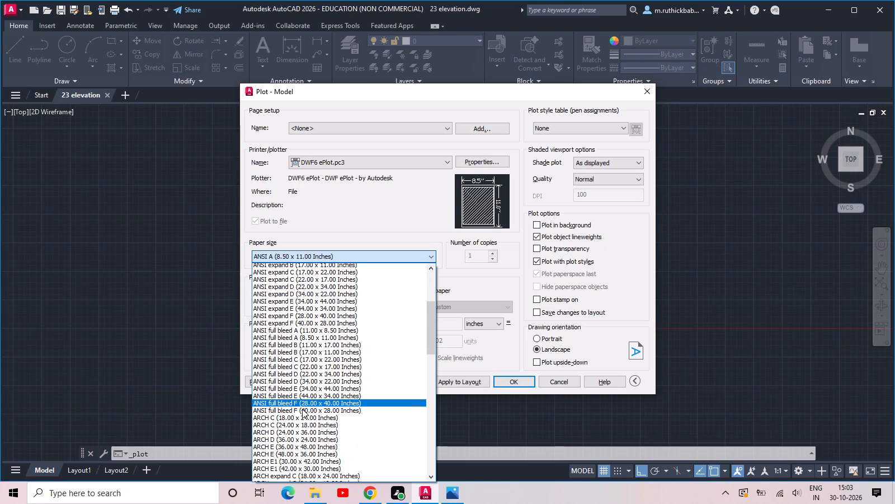
pyautogui.scroll(-11, 302, 409)
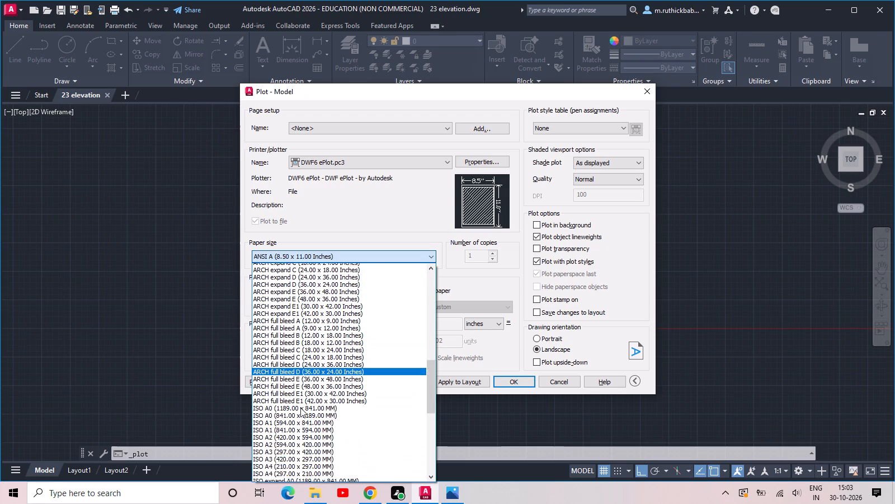
pyautogui.scroll(-1, 300, 408)
pyautogui.click(301, 414)
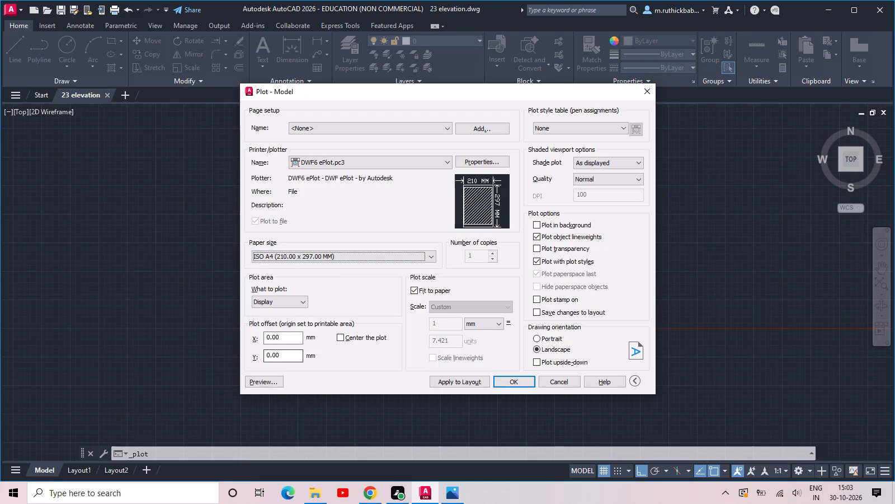
pyautogui.click(340, 338)
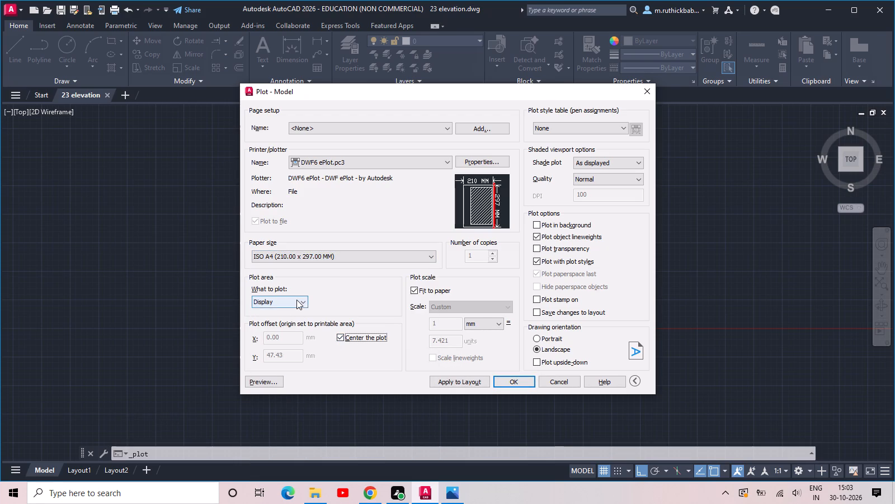
# Plot a window enclosing the whole elevation and save it in Documents as 23 elevation-Model.dwf.
pyautogui.click(296, 300)
pyautogui.click(280, 332)
pyautogui.click(357, 164)
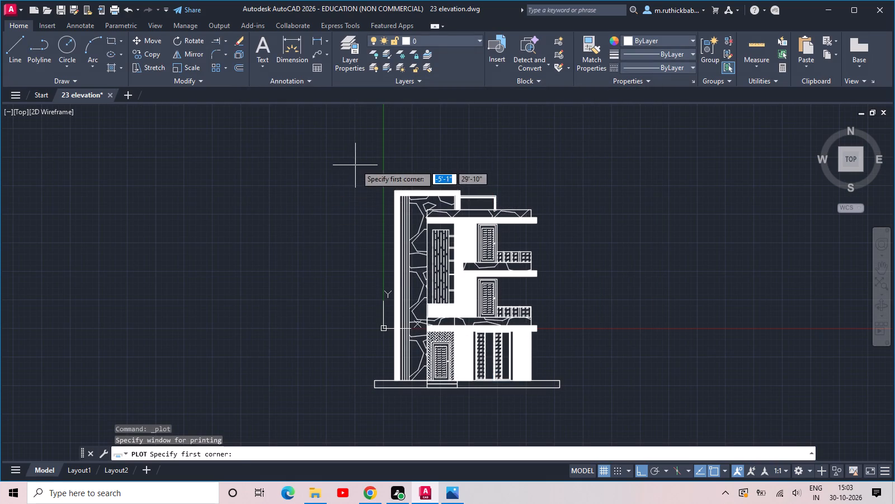
pyautogui.click(578, 400)
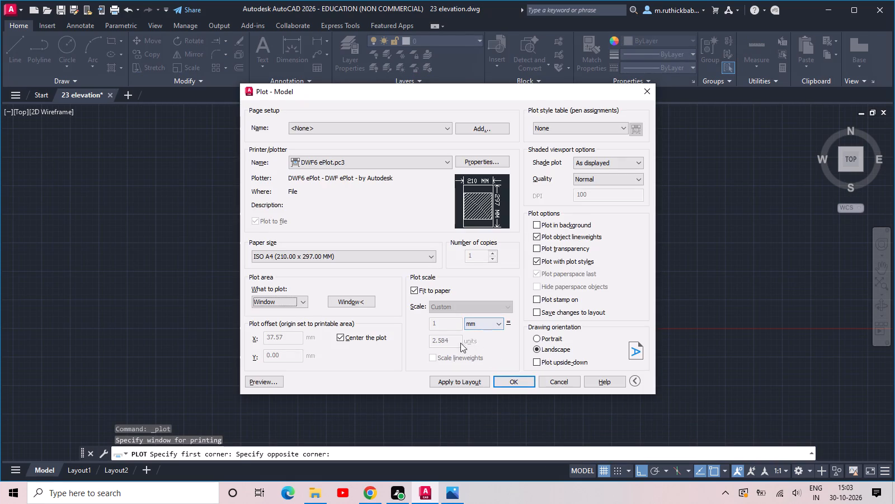
pyautogui.click(511, 382)
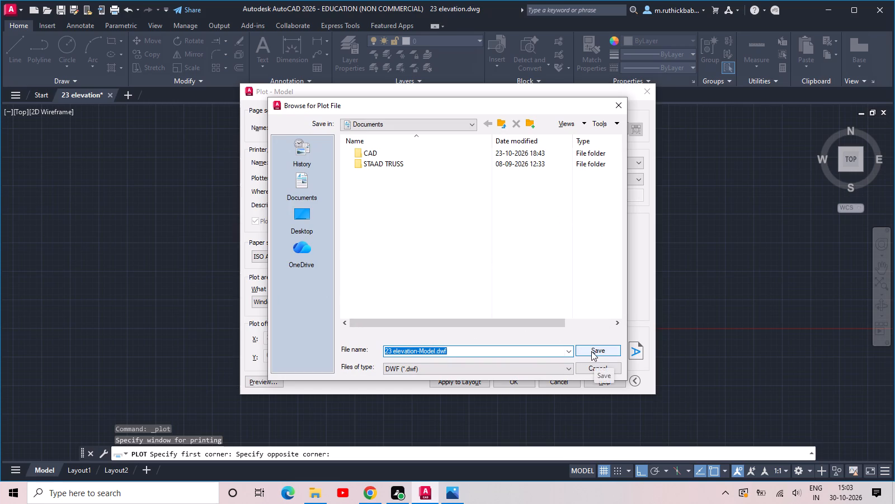
pyautogui.click(591, 351)
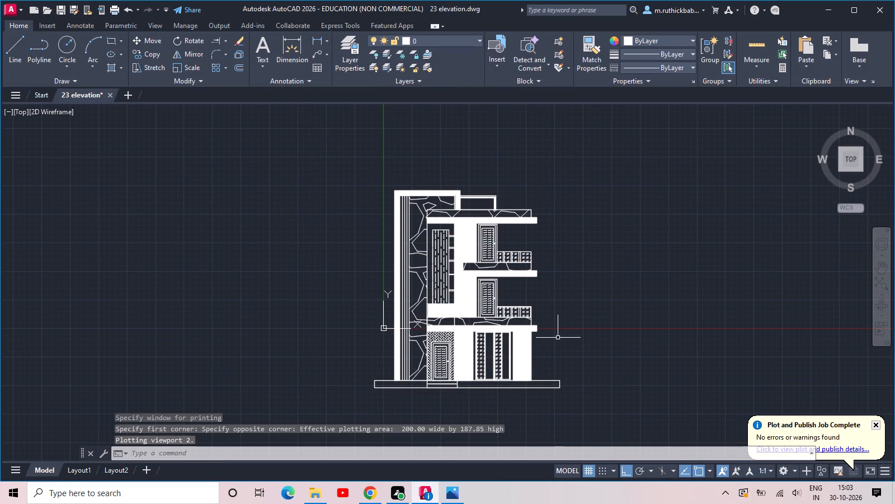
pyautogui.click(879, 425)
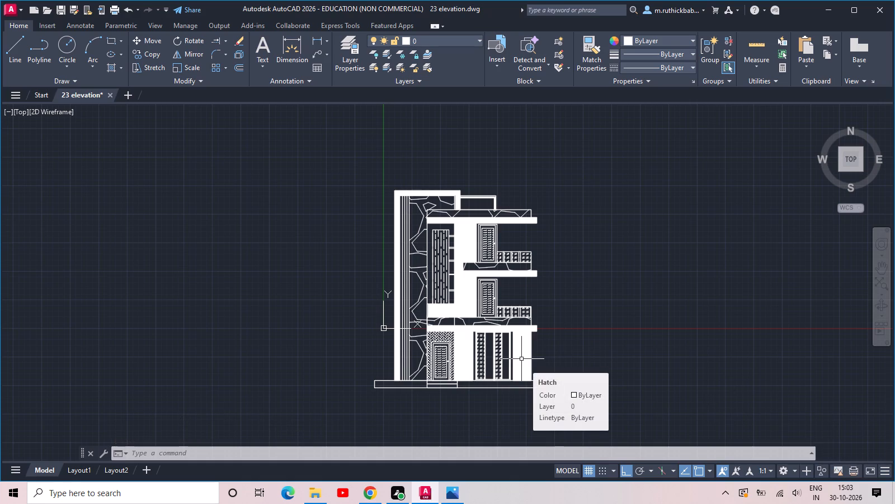
# Plot a centred window around the whole elevation with DWG To PDF.pc3 and save it in Documents as 23 elevation-Model.pdf.
pyautogui.hotkey('ctrl', 'p')
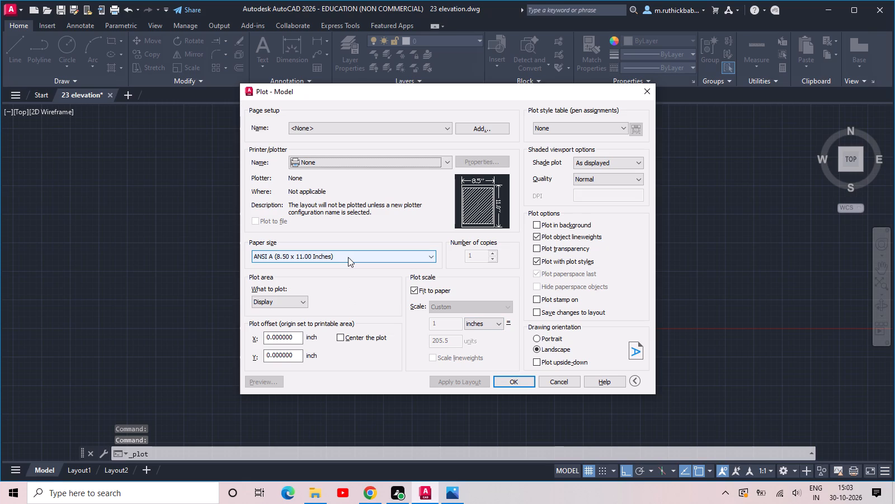
pyautogui.click(345, 164)
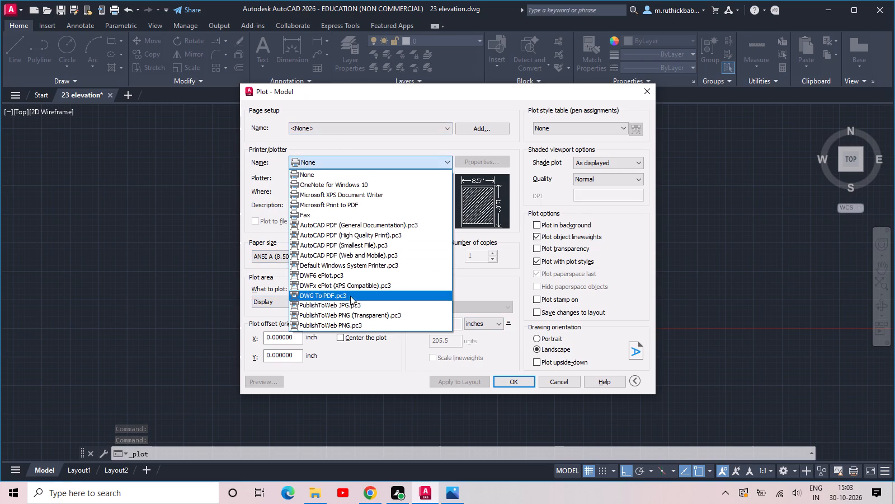
pyautogui.click(351, 299)
pyautogui.click(299, 300)
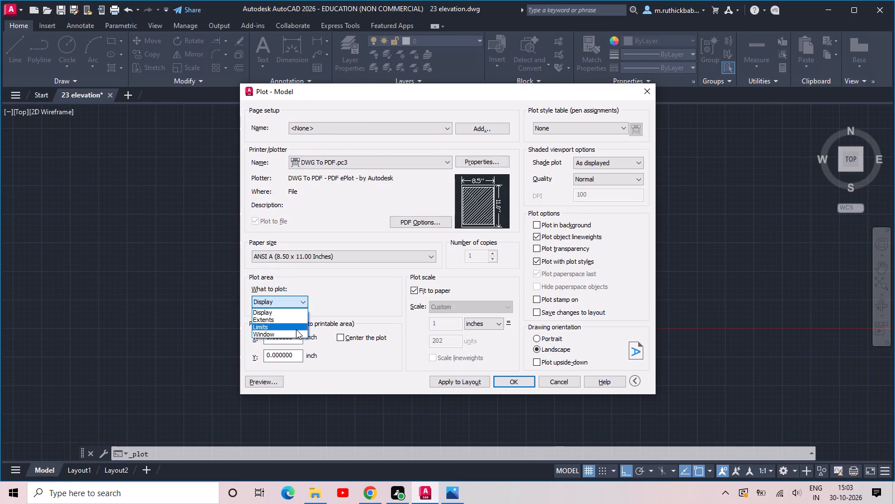
pyautogui.click(293, 333)
pyautogui.click(359, 166)
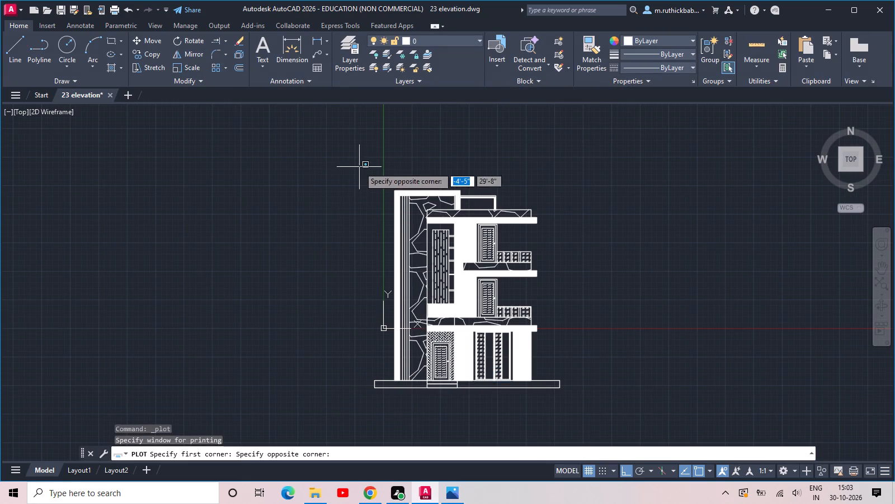
pyautogui.click(572, 393)
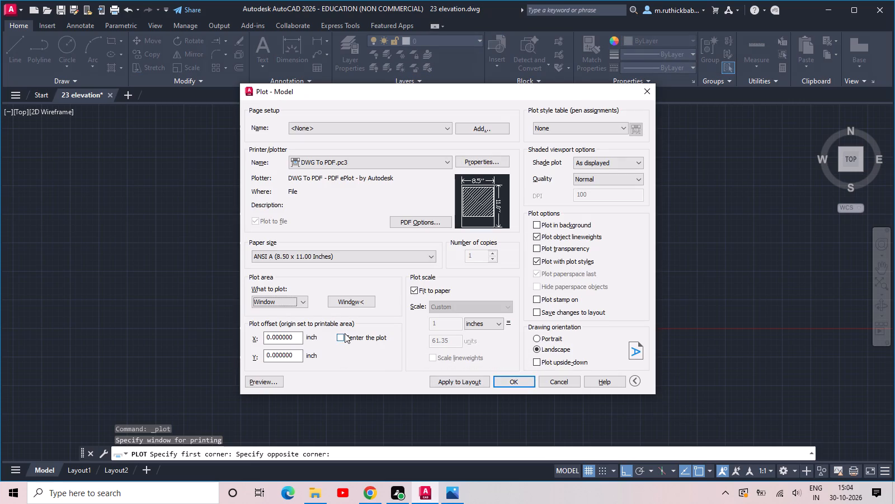
pyautogui.click(340, 335)
pyautogui.click(513, 377)
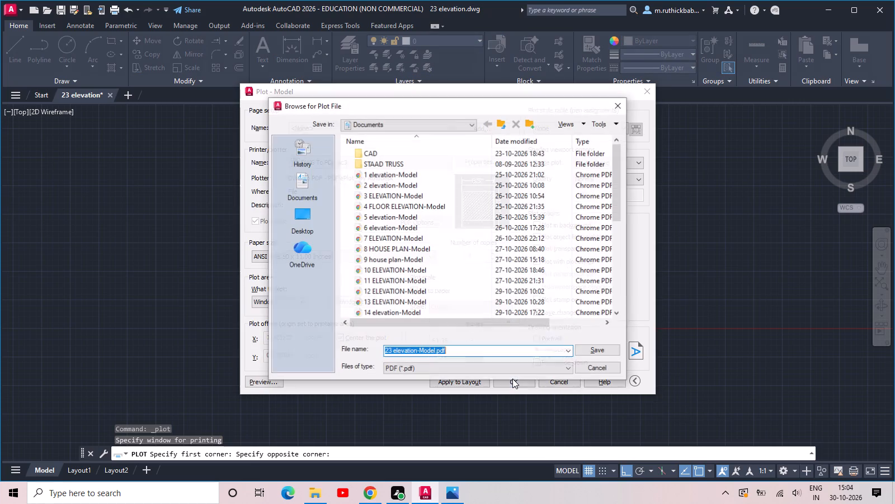
pyautogui.click(598, 349)
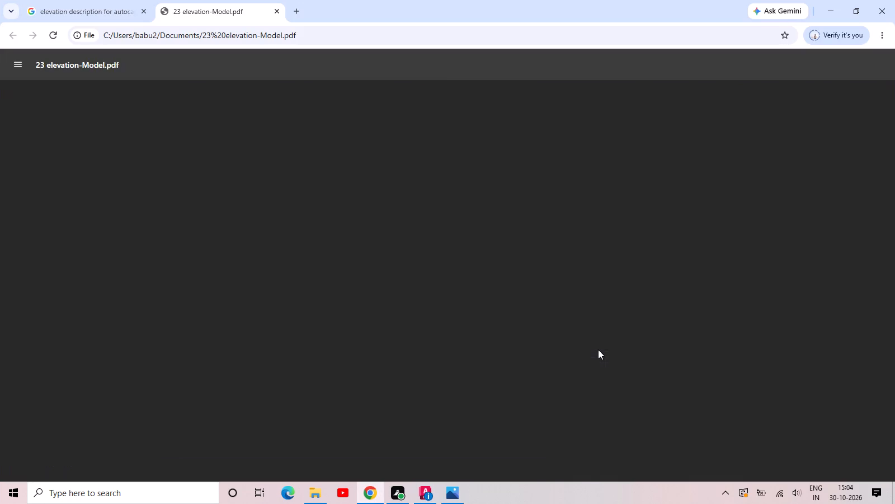
# Examine the full height of the plotted elevation and its hatches in the PDF open in Chrome.
pyautogui.scroll(-6, 554, 308)
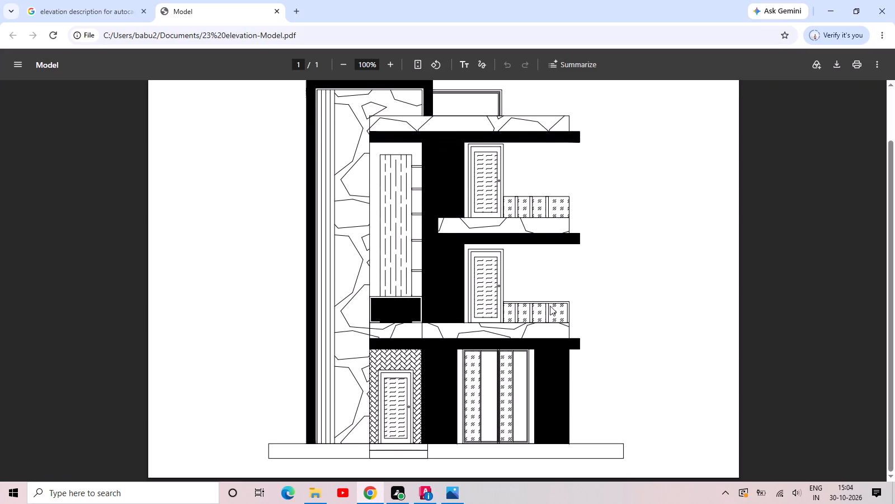
pyautogui.scroll(5, 548, 325)
pyautogui.scroll(-6, 506, 303)
# Return to AutoCAD, dismiss the plot notification and save the 23 elevation drawing.
pyautogui.click(426, 497)
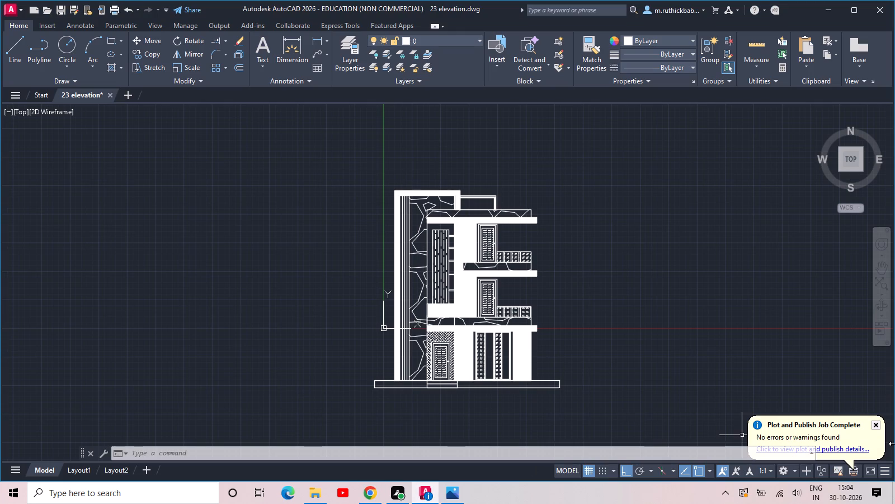
pyautogui.click(879, 427)
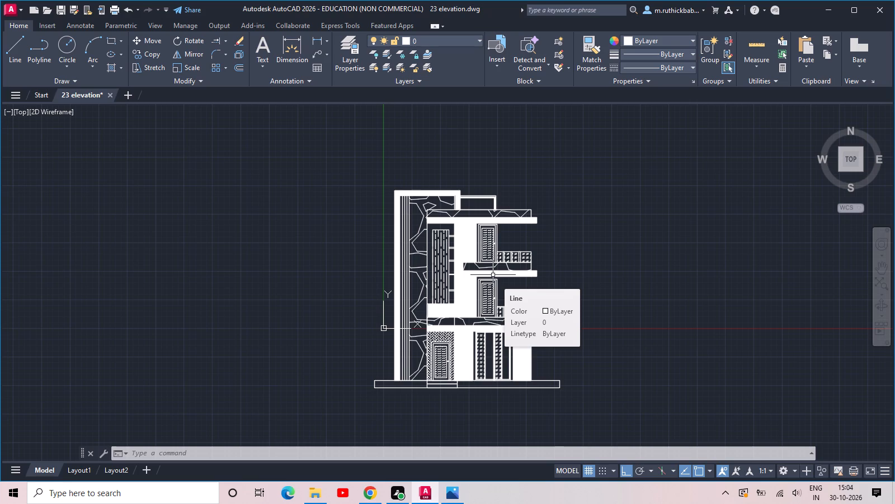
pyautogui.scroll(-1, 493, 275)
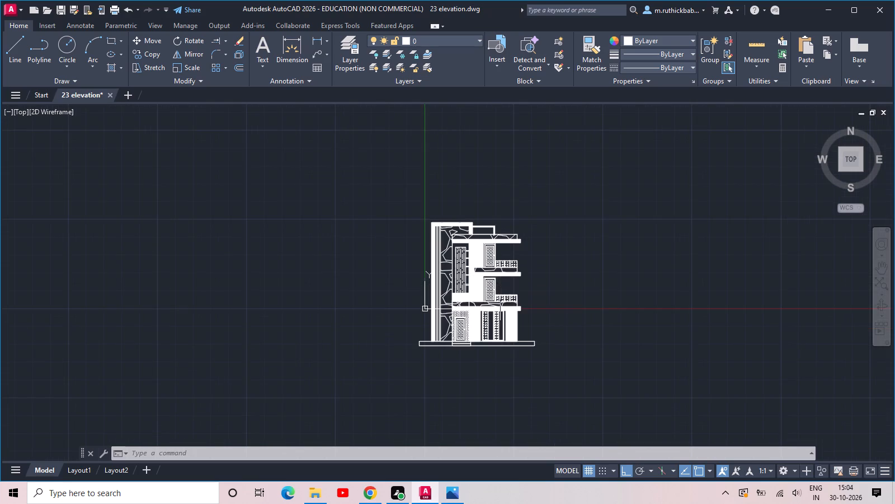
pyautogui.scroll(2, 501, 317)
pyautogui.moveTo(501, 324); pyautogui.dragTo(479, 291, button='middle')
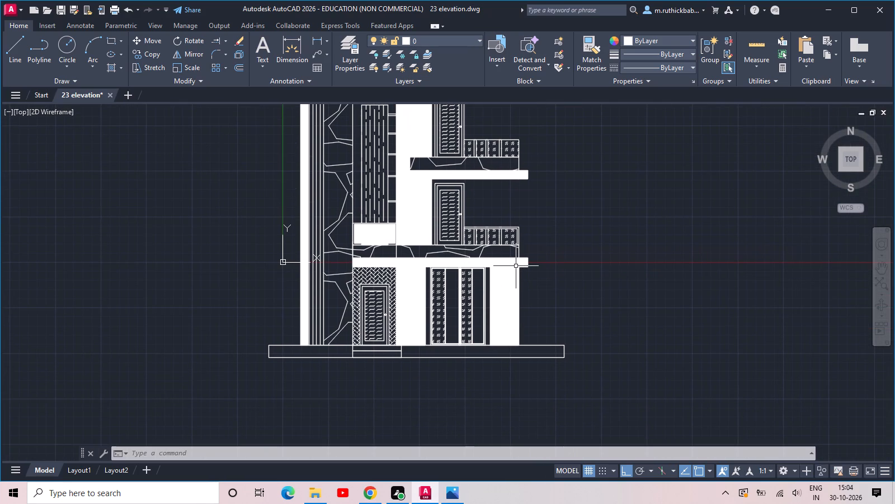
pyautogui.moveTo(522, 260); pyautogui.dragTo(497, 301, button='middle')
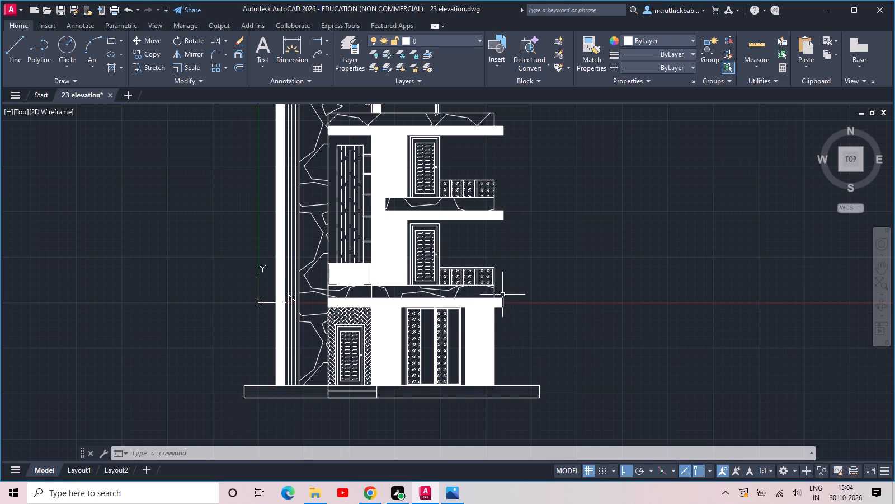
pyautogui.moveTo(503, 287); pyautogui.dragTo(588, 361, button='middle')
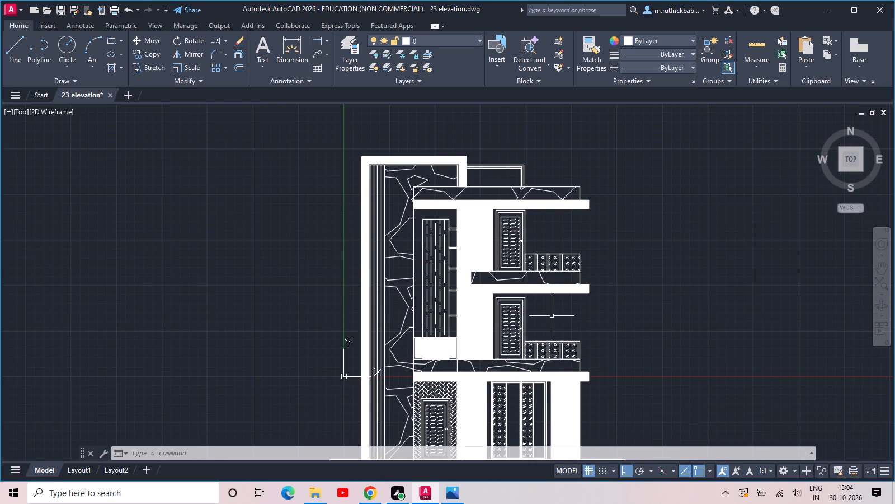
pyautogui.scroll(-1, 552, 316)
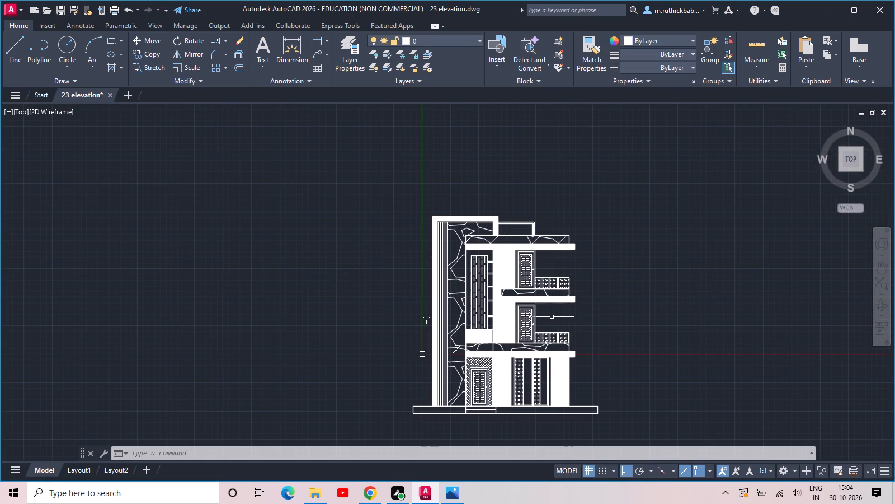
pyautogui.hotkey('ctrl', 's')
pyautogui.hotkey('ctrl', 's')
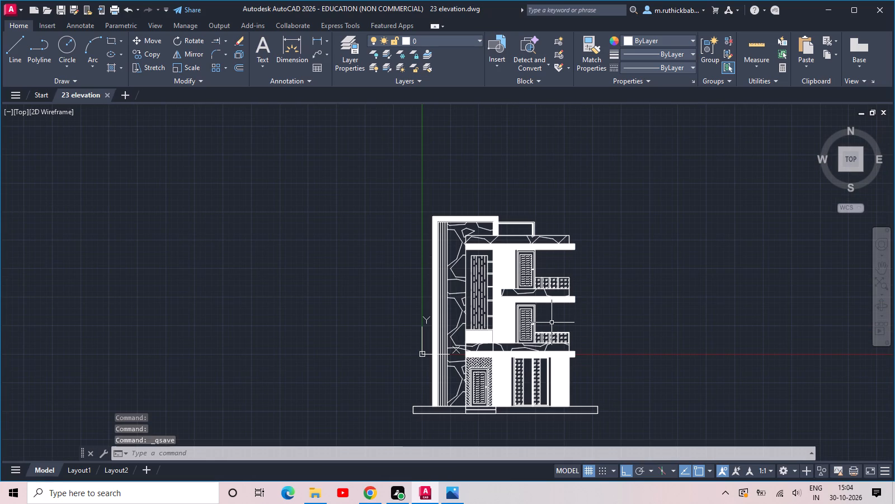
pyautogui.hotkey('ctrl', 's')
pyautogui.hotkey('ctrl', 's')
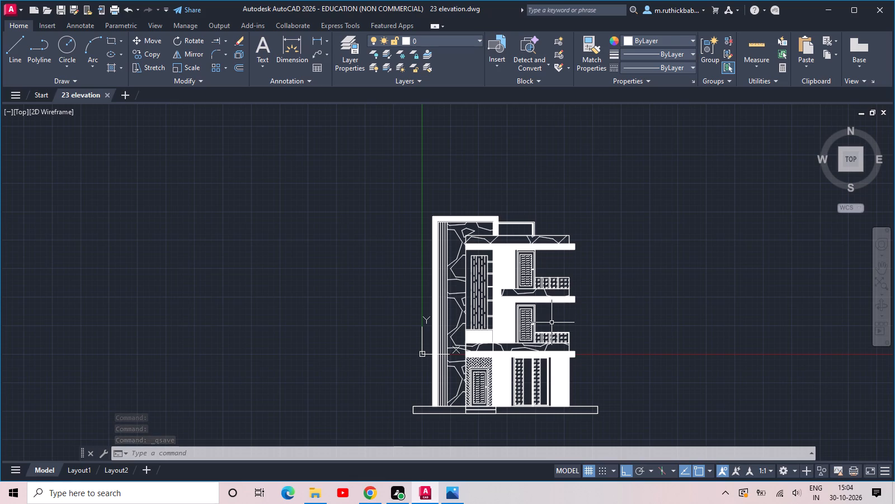
pyautogui.hotkey('ctrl', 's')
pyautogui.hotkey('ctrl', 's')
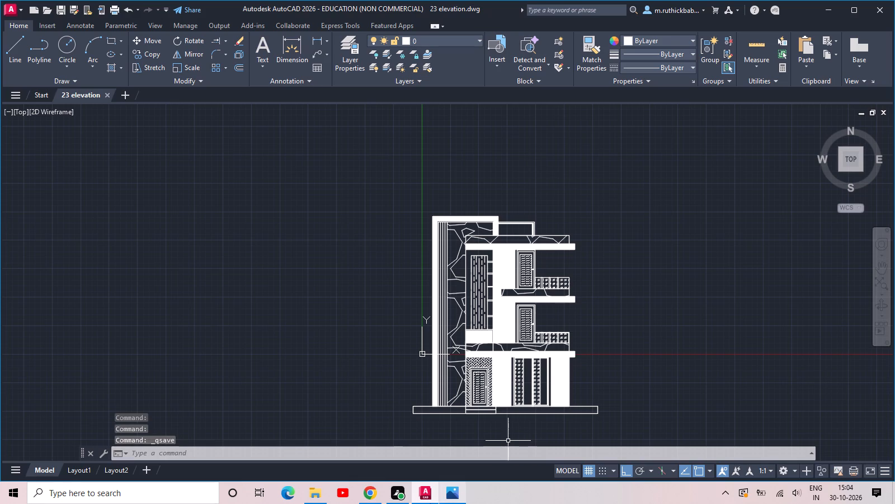